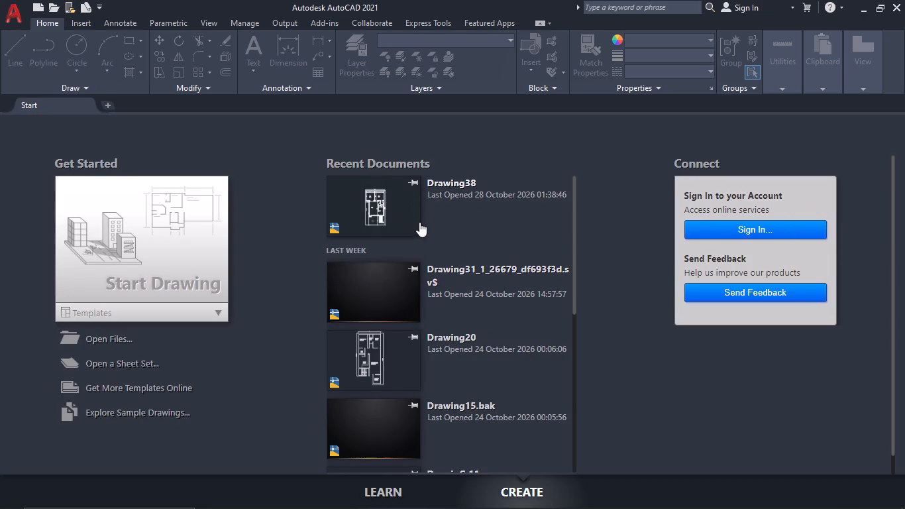
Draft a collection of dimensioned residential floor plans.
Open the recent drawing Drawing38.
left_click(370, 212)
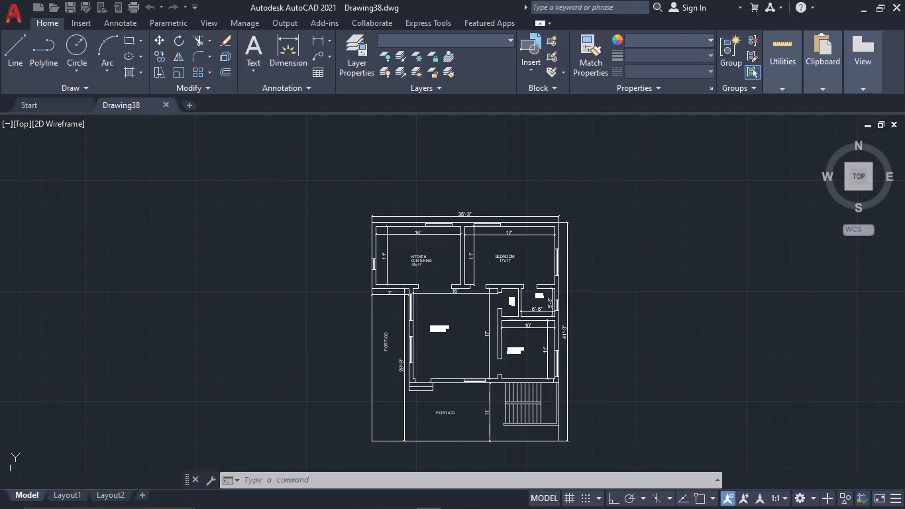
Look for an empty area of model space clear of the existing floor plans.
scroll(613, 319, "down", 4)
scroll(791, 330, "down", 7)
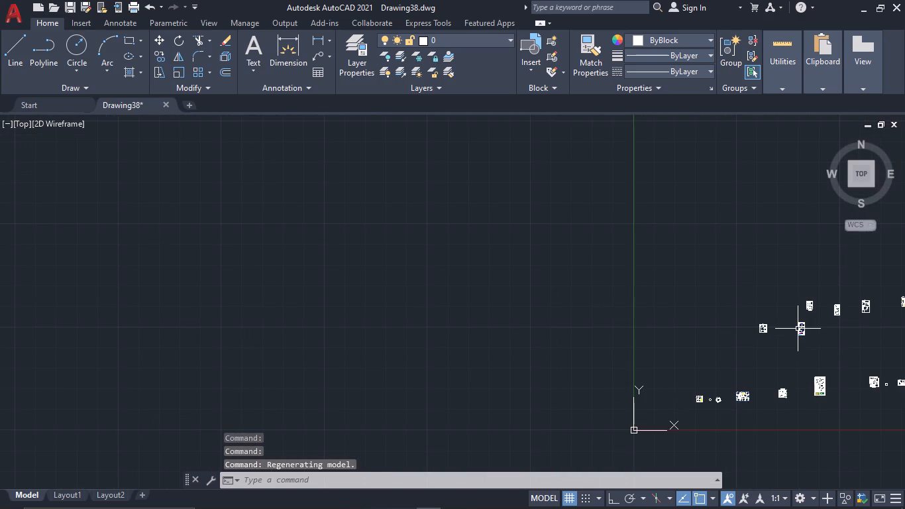
middle_click_drag(796, 329, 574, 304)
scroll(737, 293, "up", 12)
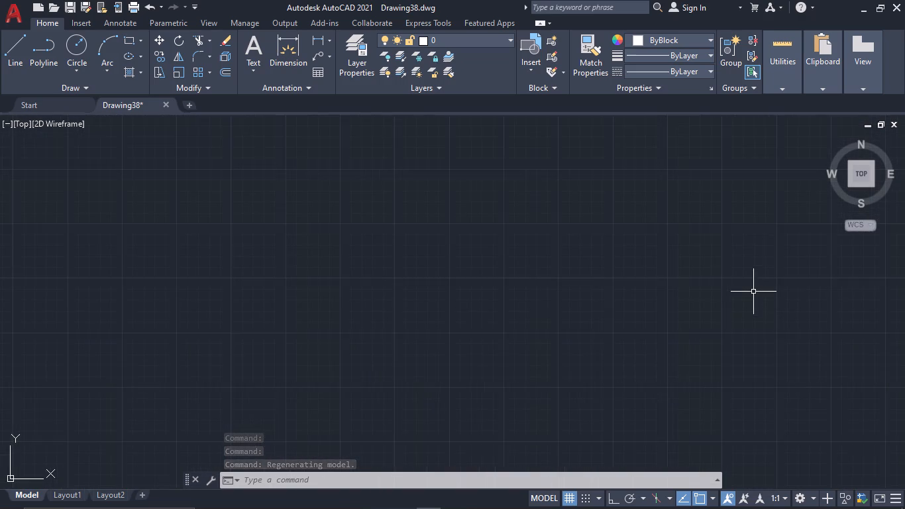
middle_click_drag(753, 292, 708, 311)
left_click_drag(629, 319, 494, 283)
left_click_drag(365, 258, 370, 271)
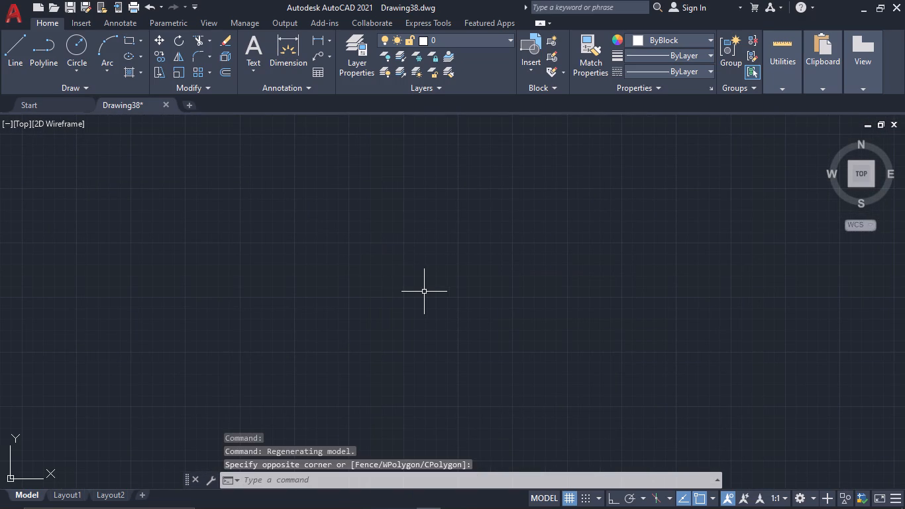
Set the LOGFILEMODE system variable to 1.
type("log")
key("space")
key("1")
key("Return")
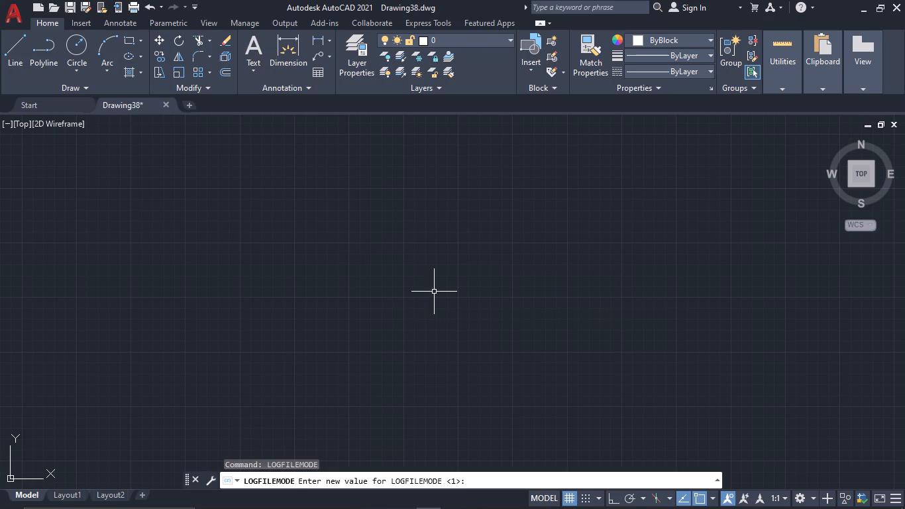
Draw a rectangle 28'5" long and 40' wide in the empty area beside the existing plans.
type("rec")
key("space")
left_click(433, 290)
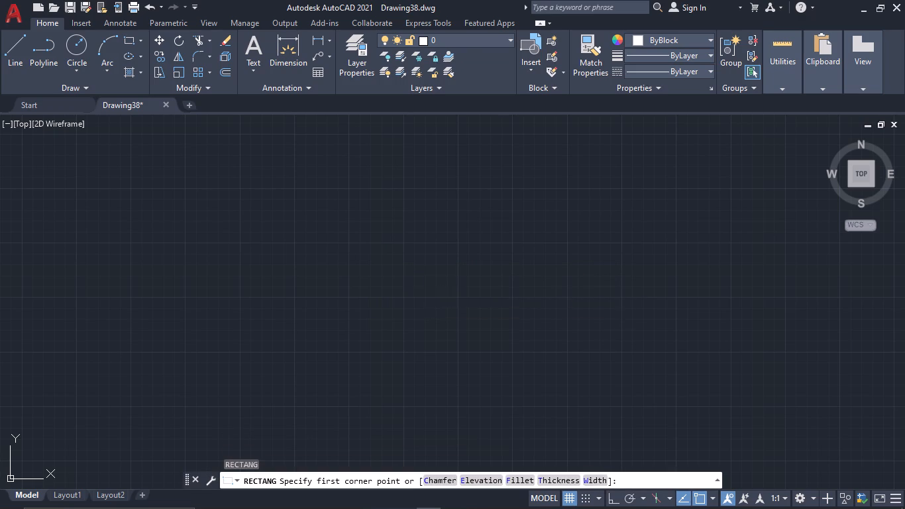
type("d")
key("space")
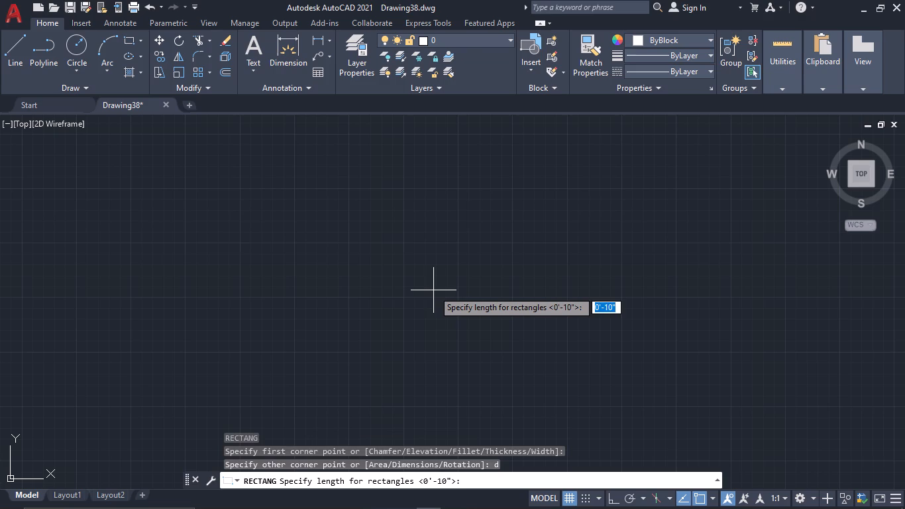
type("28'5\"")
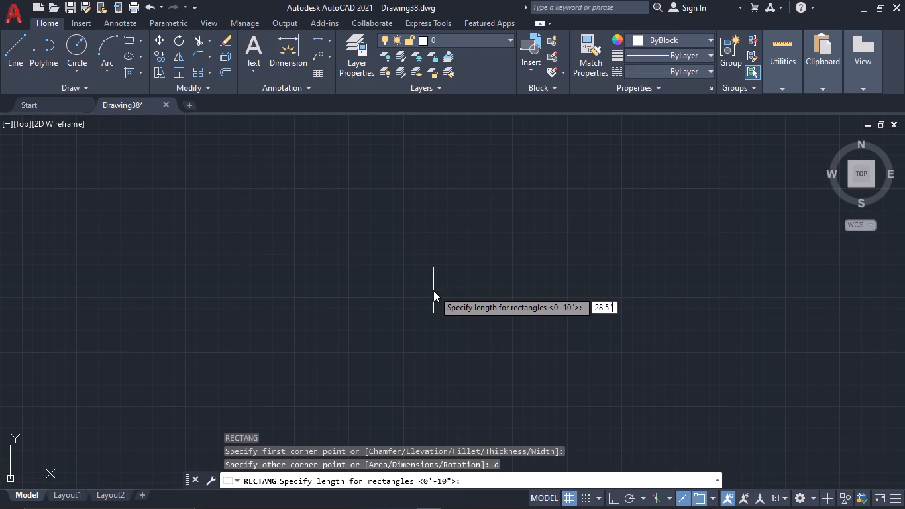
key("space")
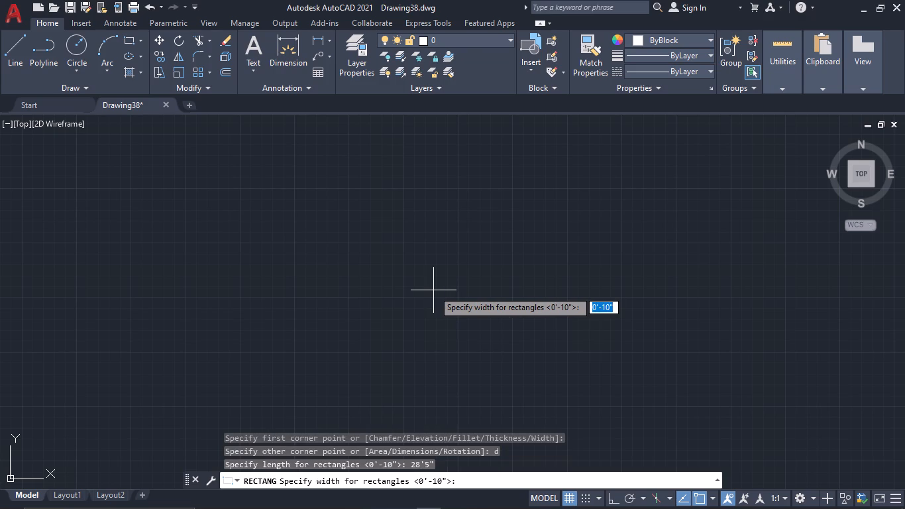
type("40")
key("apostrophe")
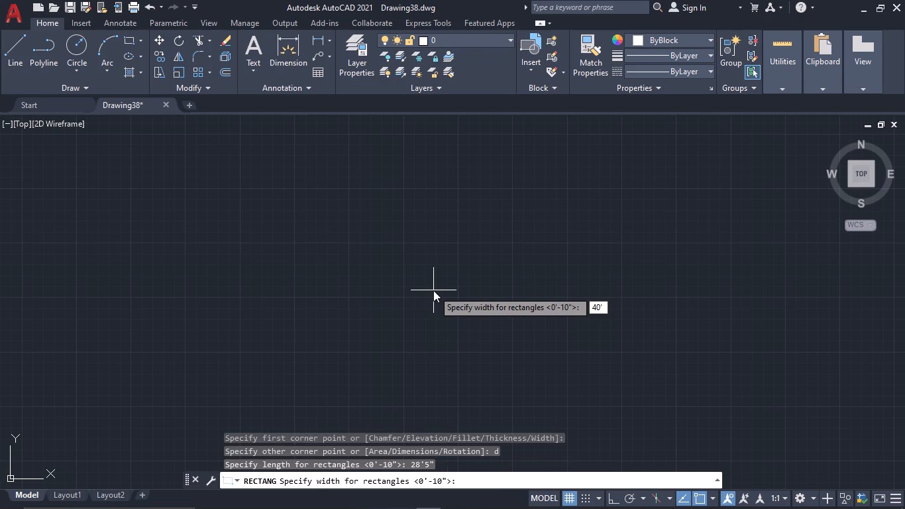
key("Return")
scroll(433, 290, "up", 1)
scroll(295, 433, "down", 3)
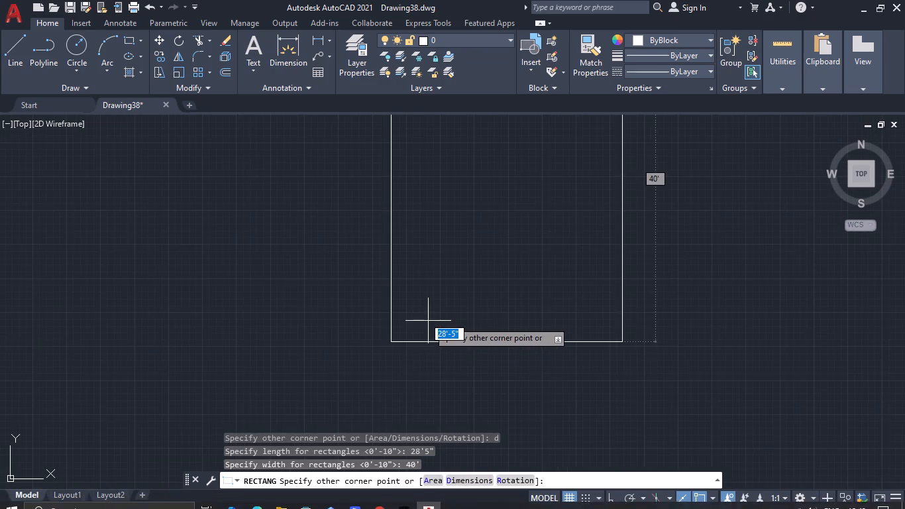
scroll(428, 321, "down", 7)
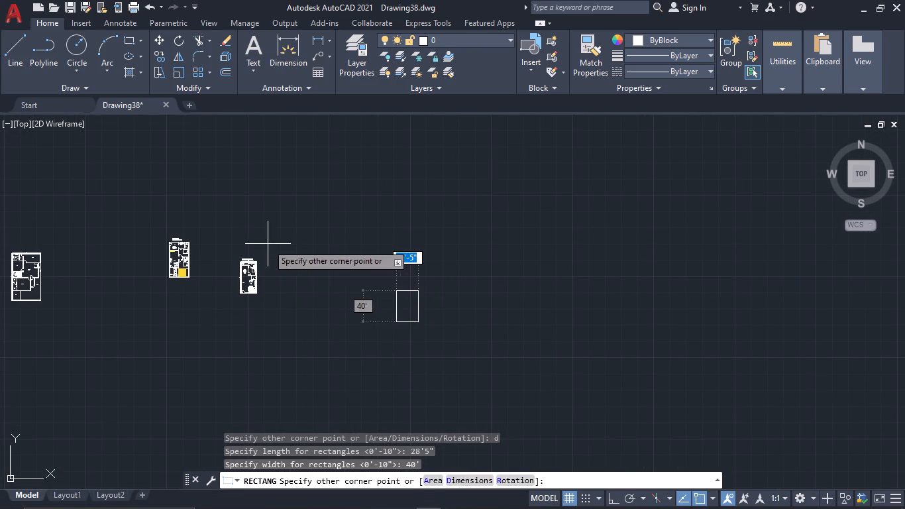
scroll(407, 298, "up", 2)
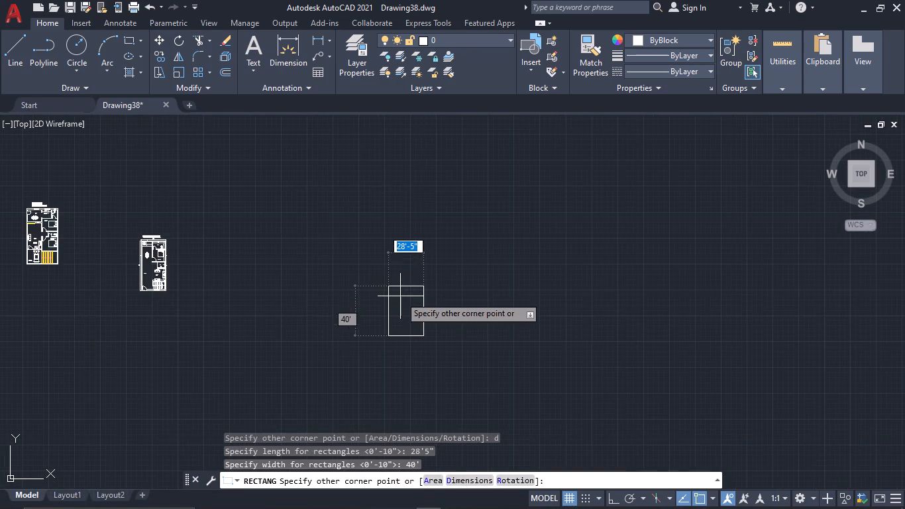
scroll(400, 296, "up", 1)
left_click(400, 296)
Offset the rectangle 9" inward to form the outer wall thickness.
left_click_drag(483, 334, 477, 333)
left_click(426, 308)
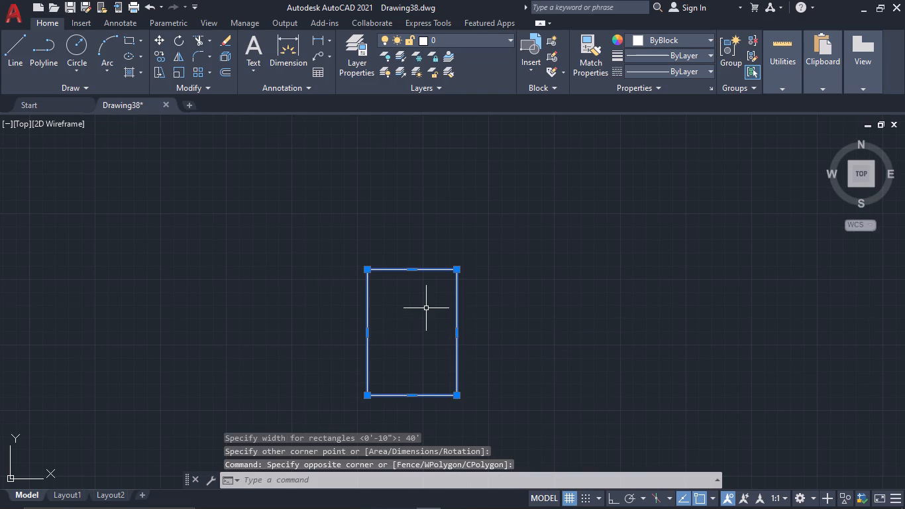
type("of 9\"")
key("space")
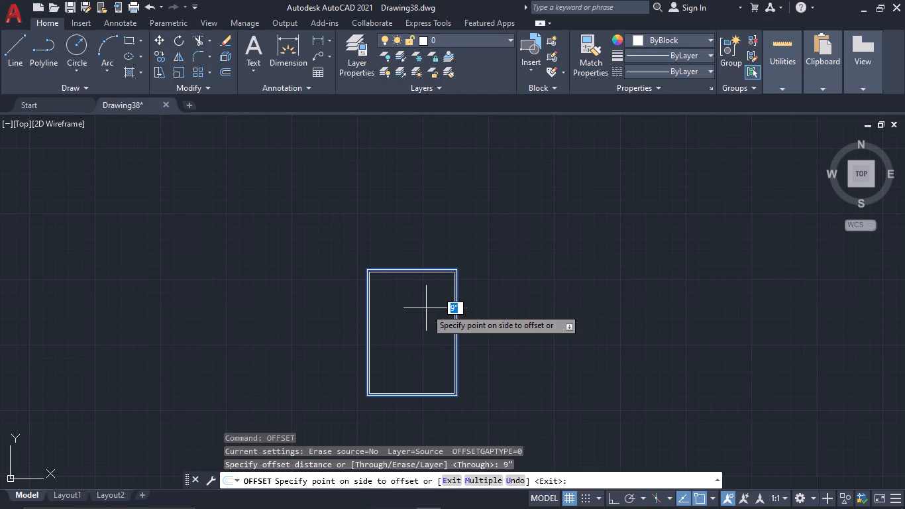
left_click(426, 308)
scroll(426, 308, "up", 2)
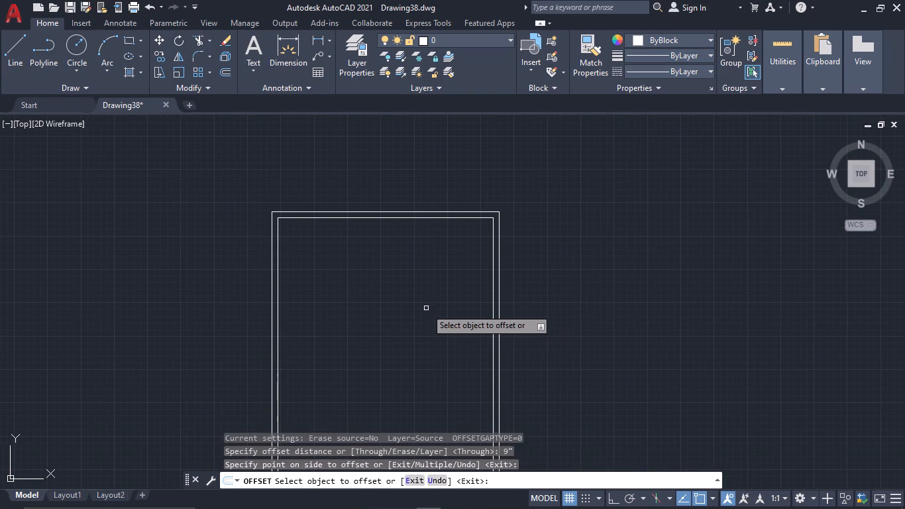
key("Escape")
Explode both outer wall rectangles into separate lines.
left_click_drag(571, 343, 377, 294)
left_click(327, 279)
key("e")
key("x")
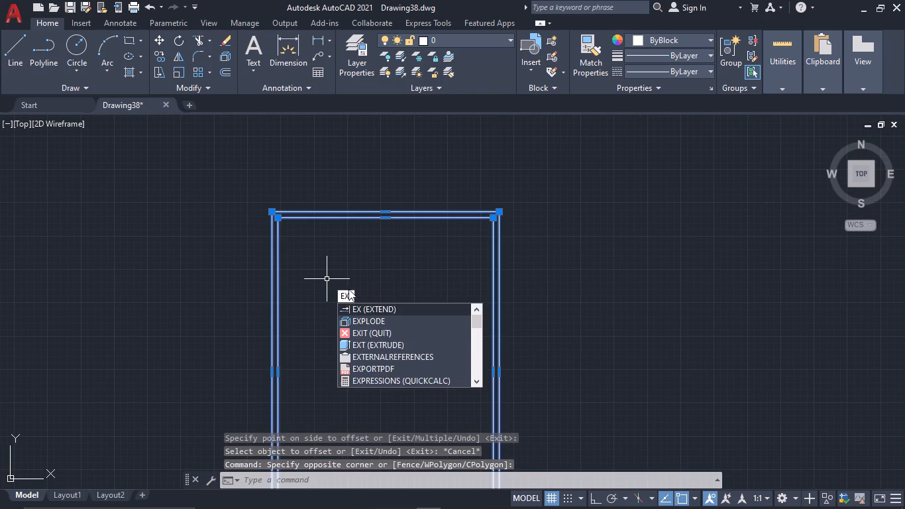
left_click(383, 321)
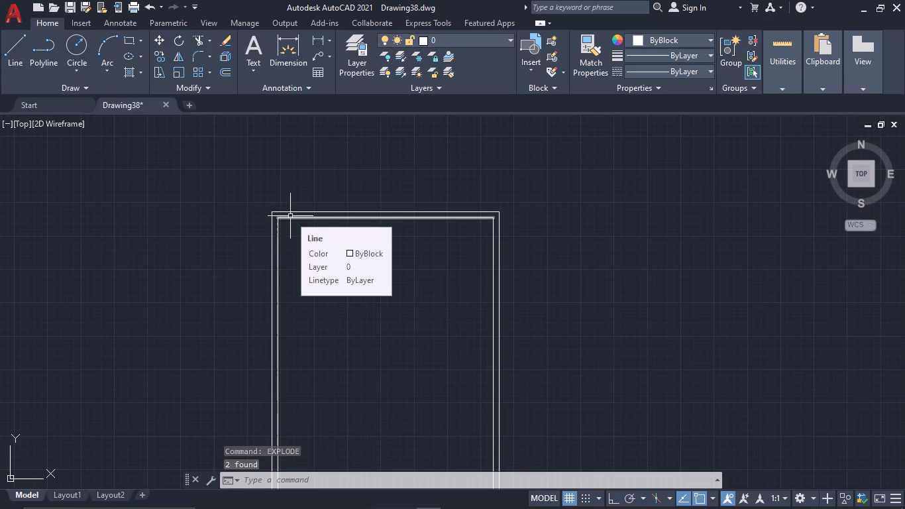
Offset the inner top wall line 8' downward, and the new line a further 6" to form a horizontal partition wall.
left_click(290, 216)
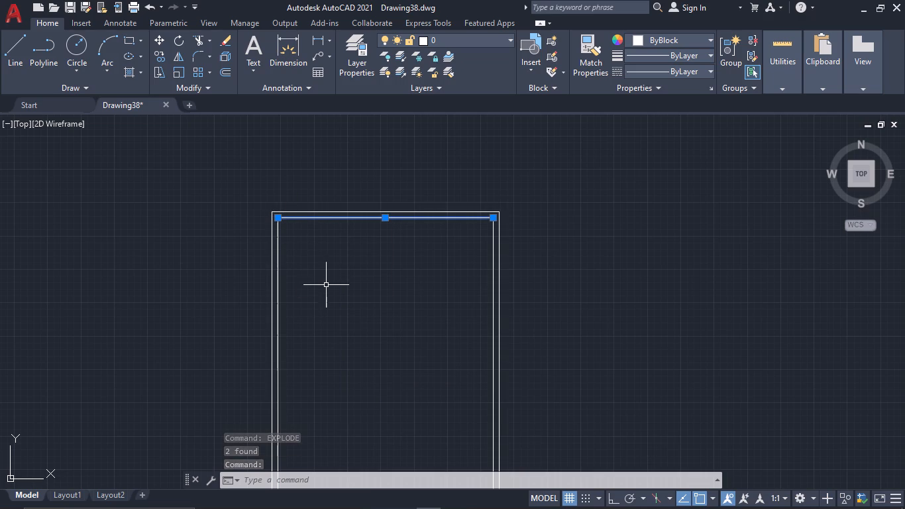
type("of 8'")
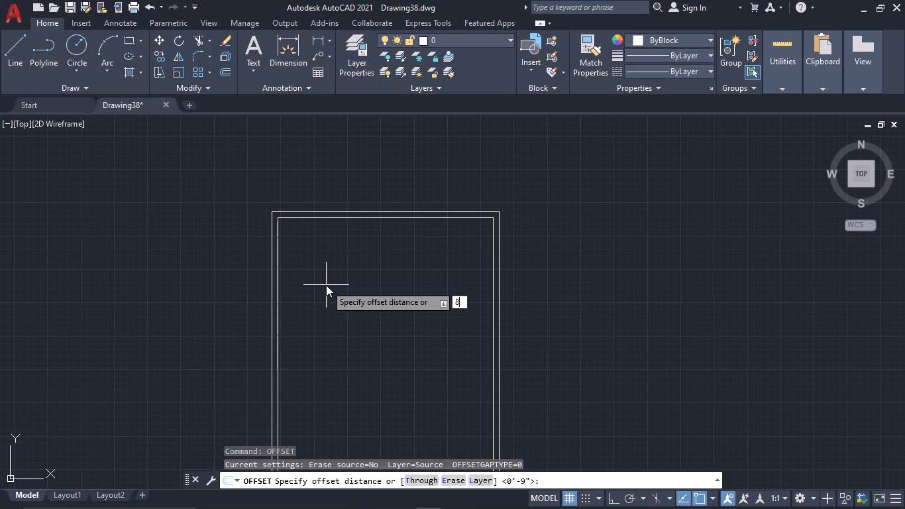
key("space")
left_click(326, 287)
scroll(326, 292, "up", 2)
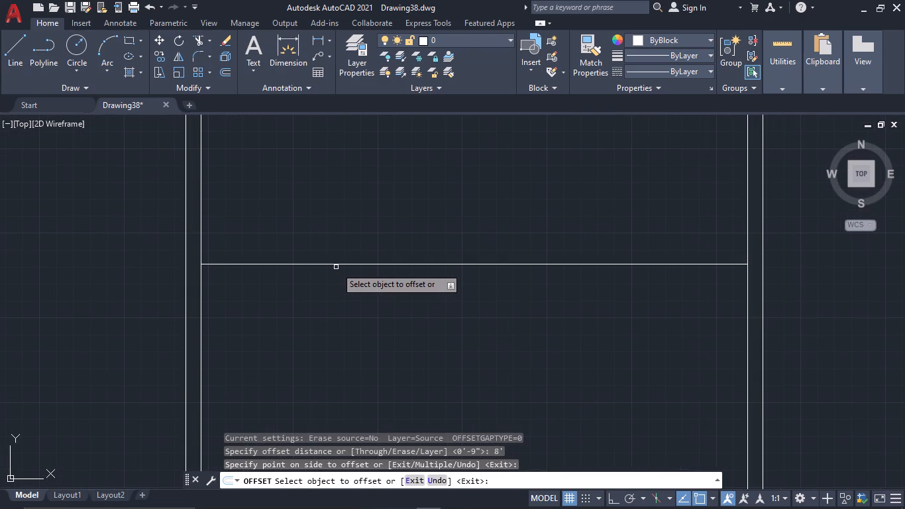
left_click(337, 264)
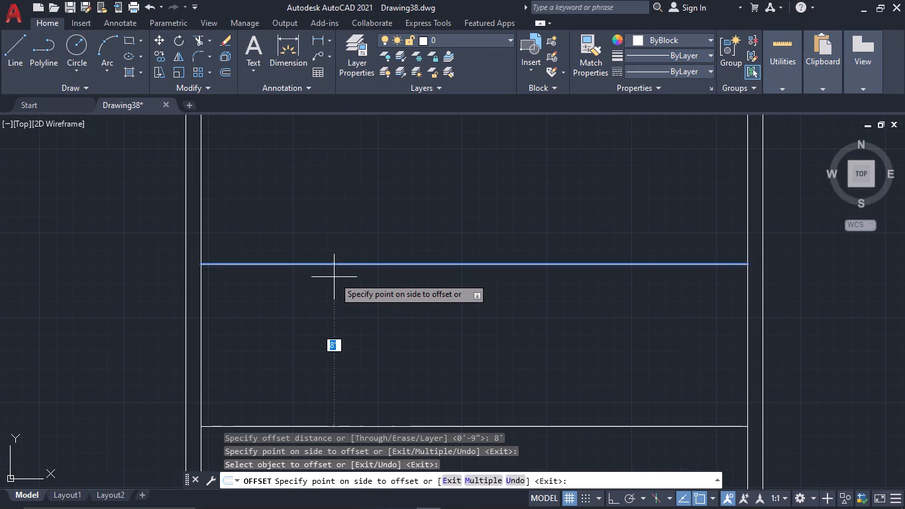
type("6\"")
key("space")
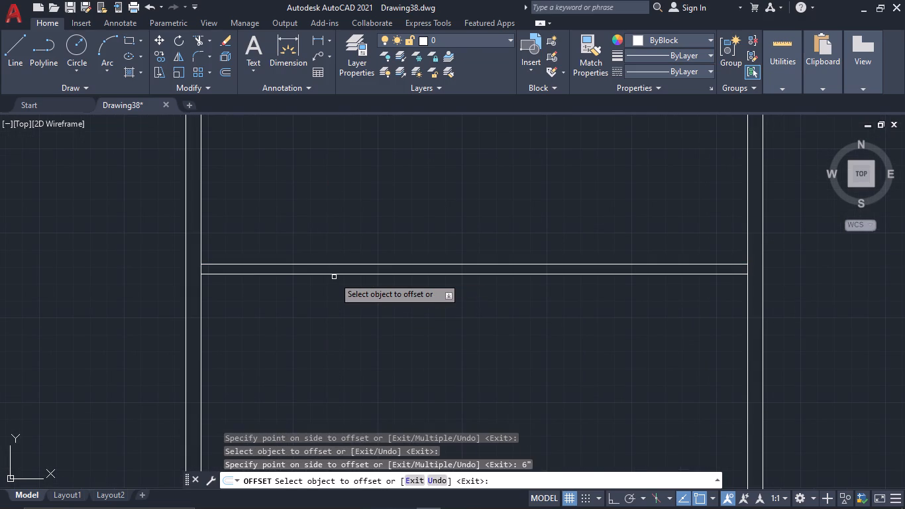
Offset the inner left wall line 5' to the right, and the new line a further 6" to form a vertical partition wall.
scroll(334, 277, "down", 1)
left_click(251, 234)
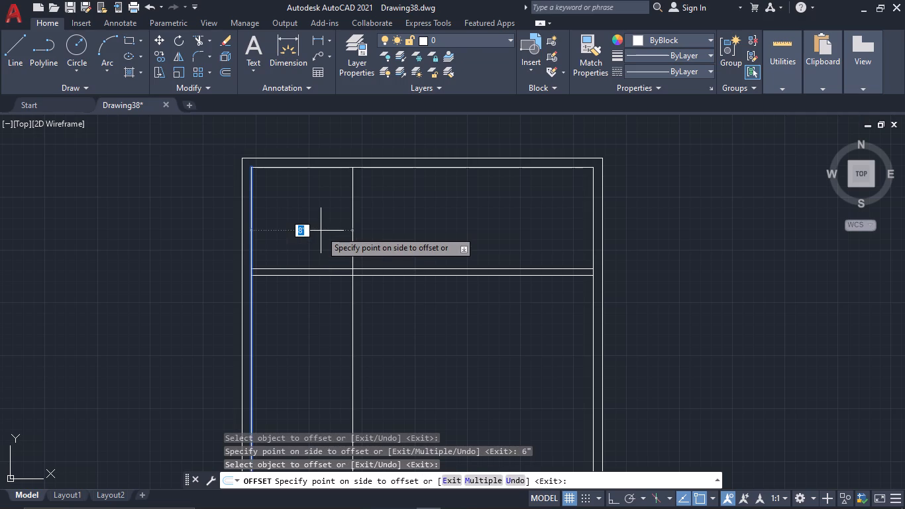
type("5'")
key("Return")
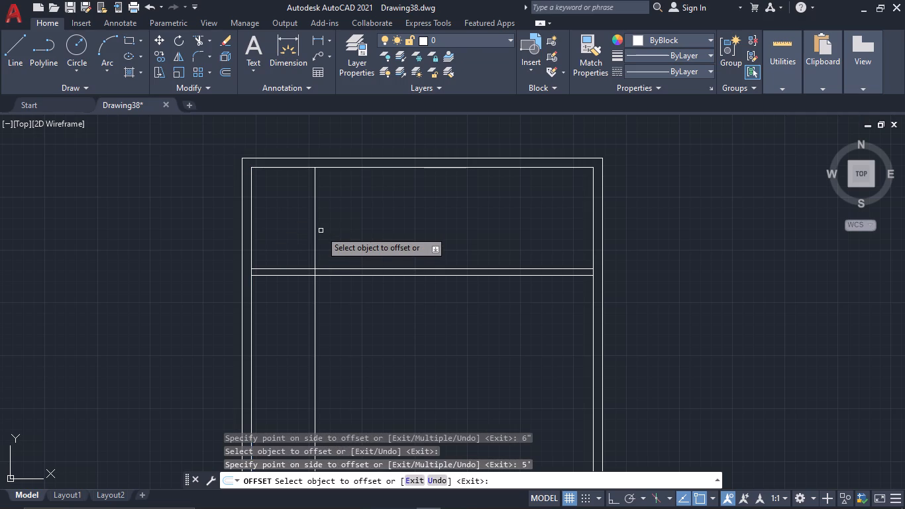
left_click(317, 230)
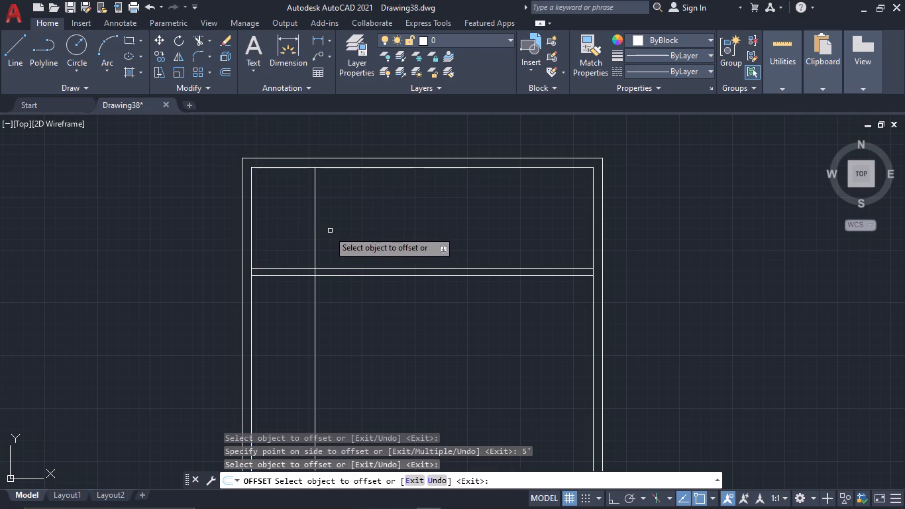
left_click(313, 234)
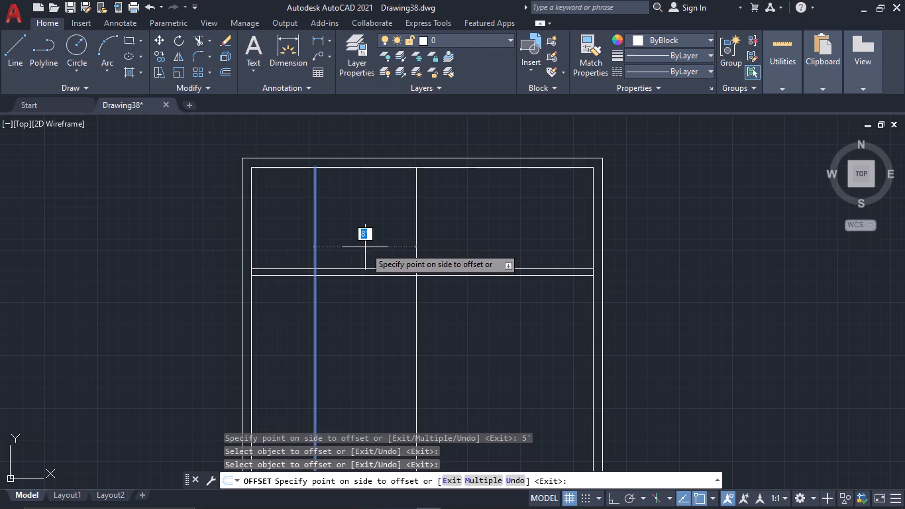
type("6\"")
key("space")
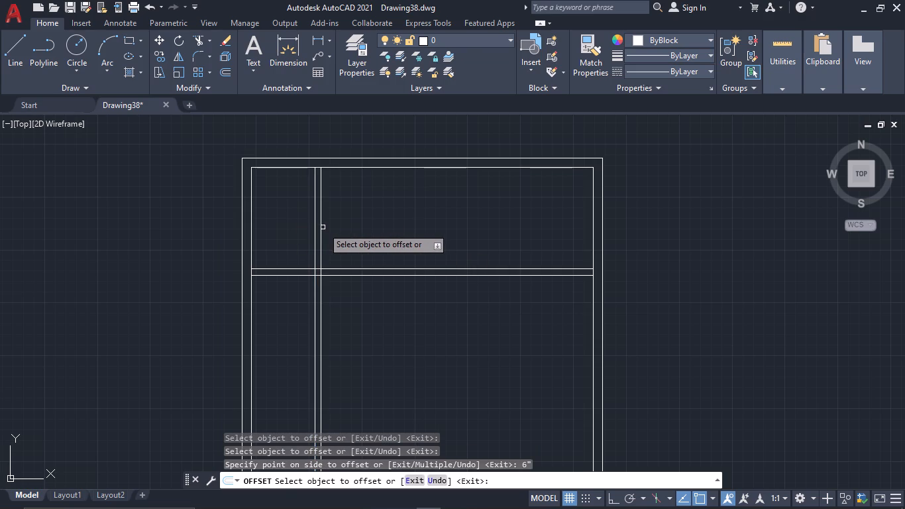
Offset the vertical partition's right-hand line 10' to the right, and the new line a further 6' to the right.
left_click(321, 227)
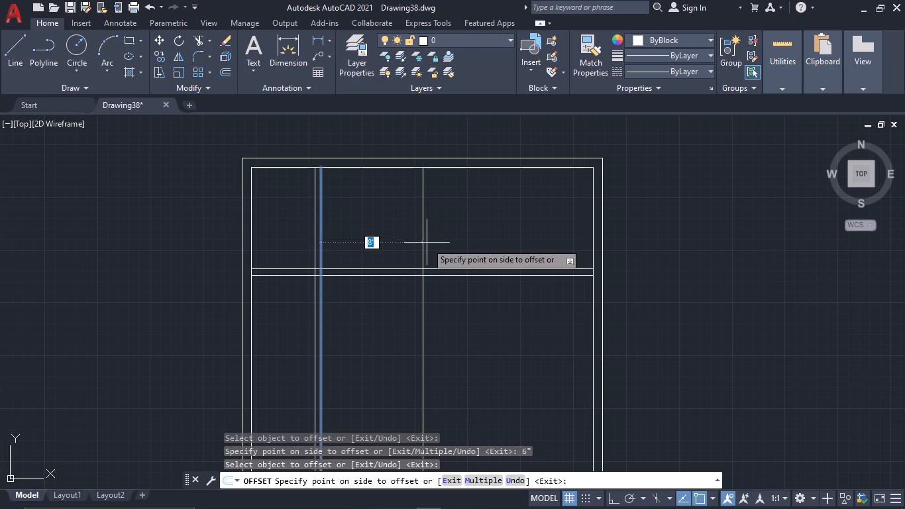
type("10")
type("'")
key("space")
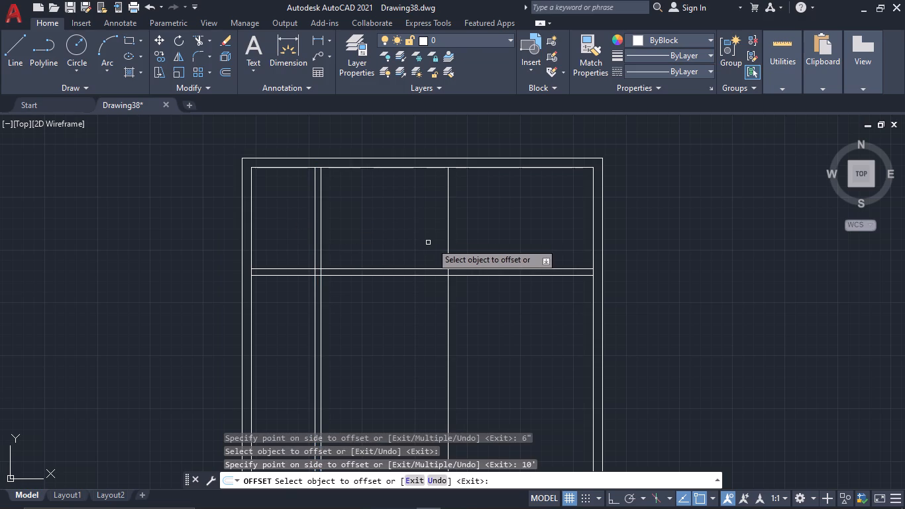
left_click(447, 243)
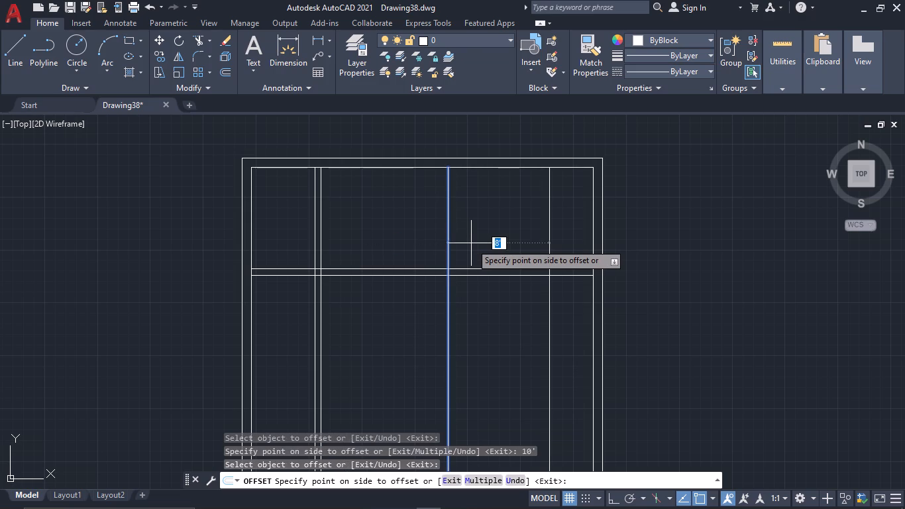
type("6'")
key("space")
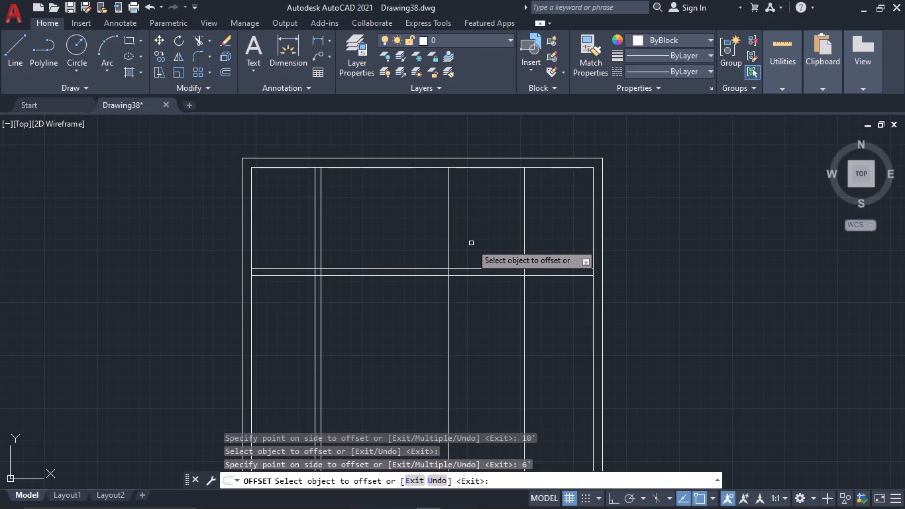
Erase the vertical line lying 6' to the right of the second vertical partition line.
key("Escape")
left_click_drag(545, 240, 502, 243)
left_click(495, 243)
key("e")
key("space")
Offset the second vertical partition line 6" to the right to give that partition its thickness.
left_click(452, 237)
left_click(433, 233)
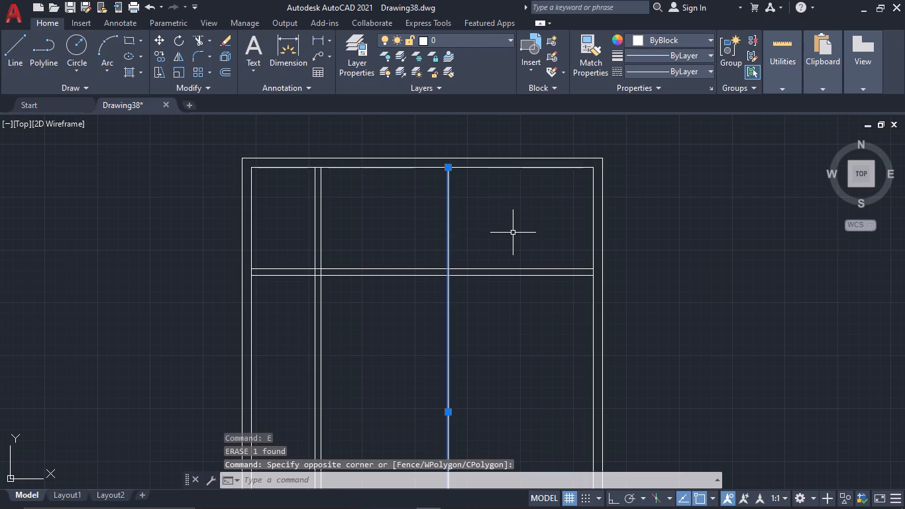
type("of 6'")
key("space")
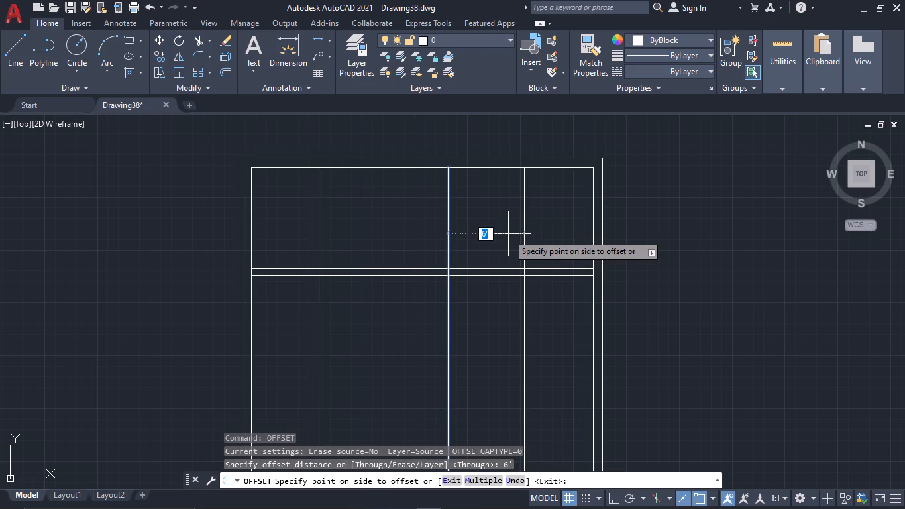
type("6\"")
key("space")
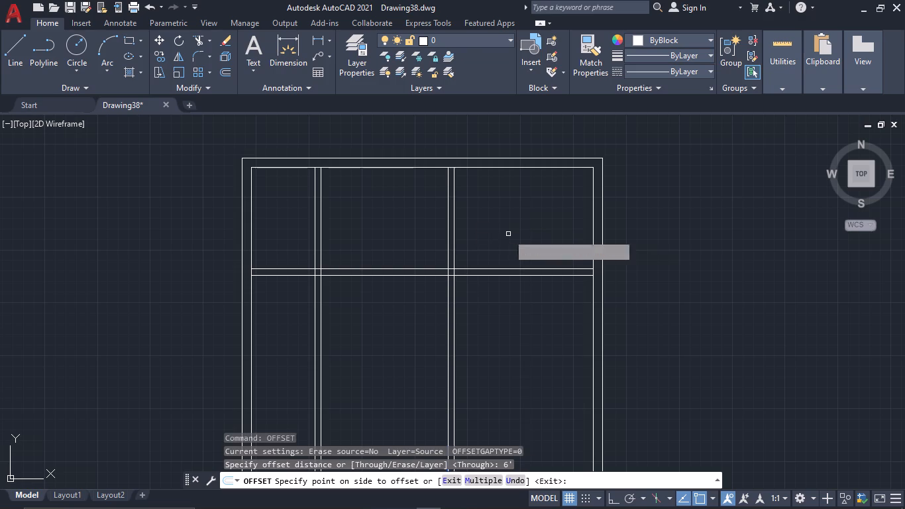
left_click(453, 235)
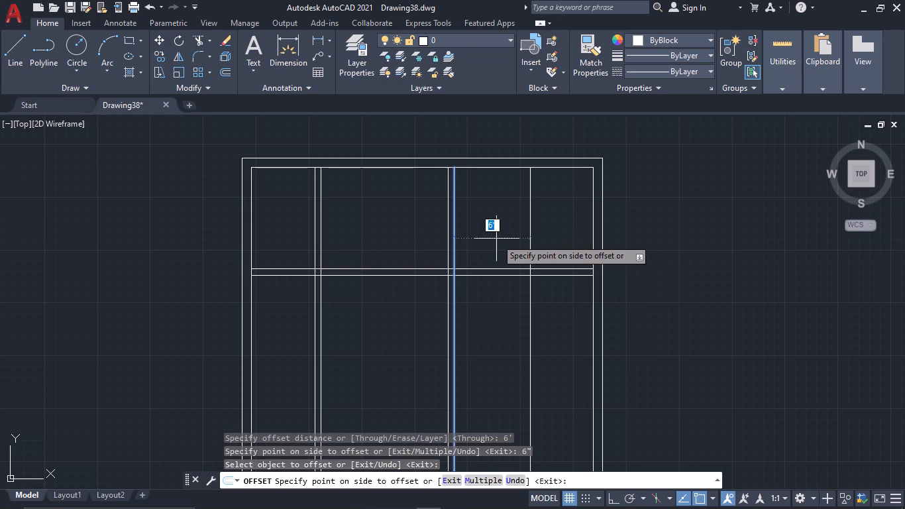
key("Escape")
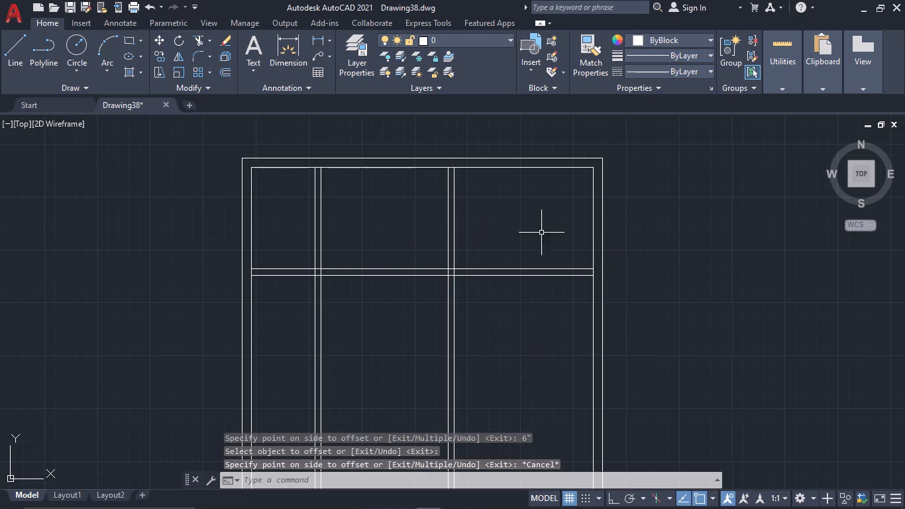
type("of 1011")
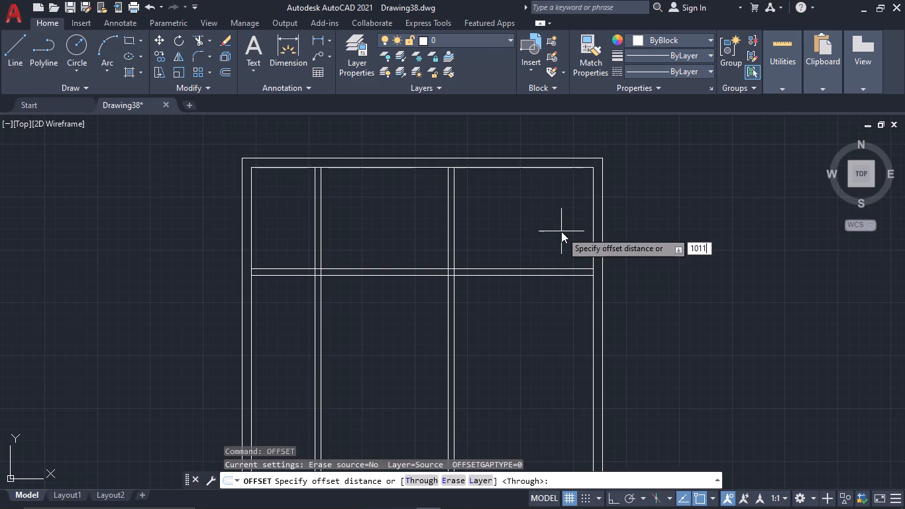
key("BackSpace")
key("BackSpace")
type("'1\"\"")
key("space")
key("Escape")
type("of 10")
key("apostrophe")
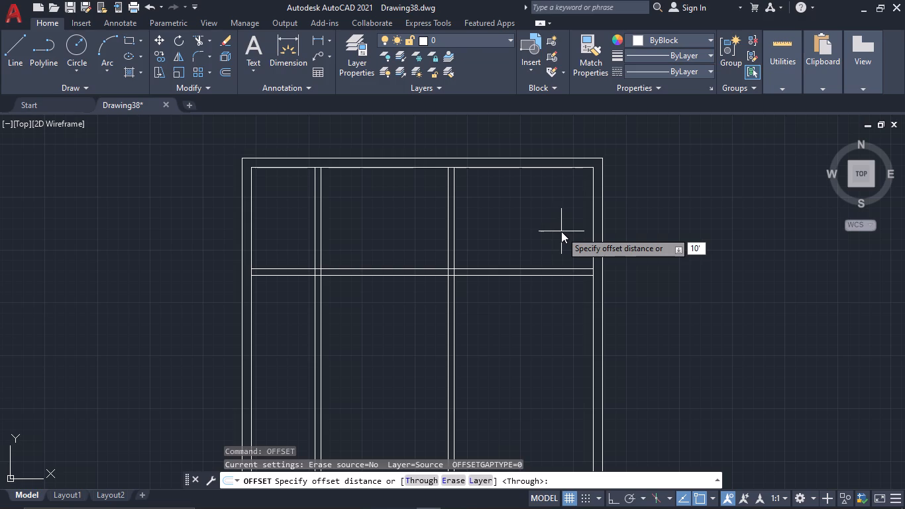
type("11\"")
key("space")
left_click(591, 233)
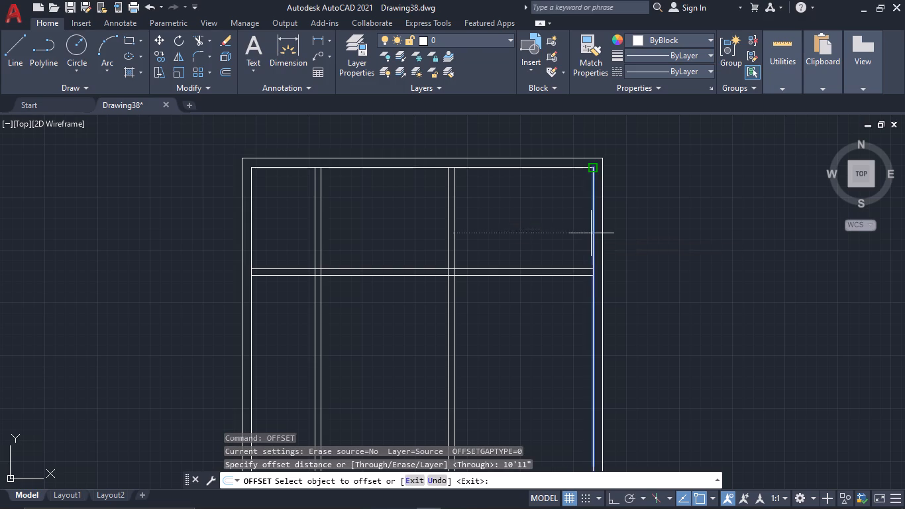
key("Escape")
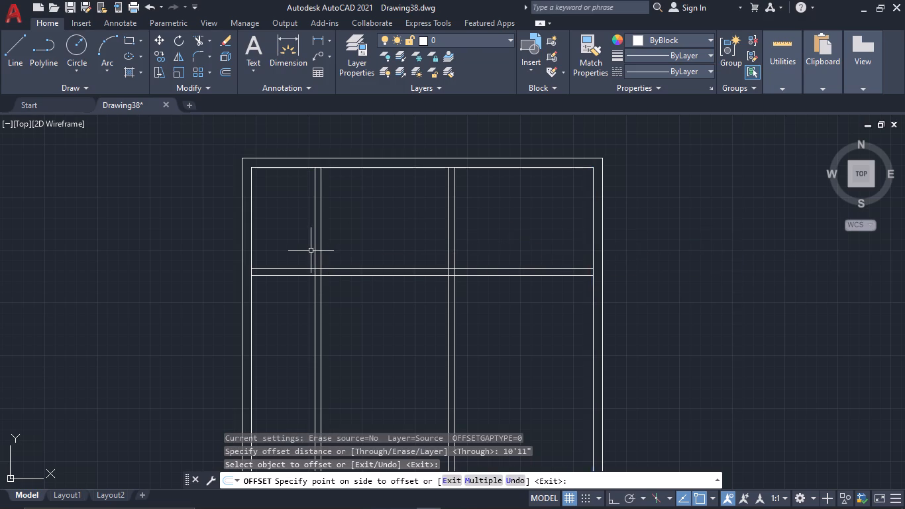
Trim off the left vertical partition below the horizontal partition, and open the wall junctions at its two ends and at the left outer wall.
type("tr")
key("space")
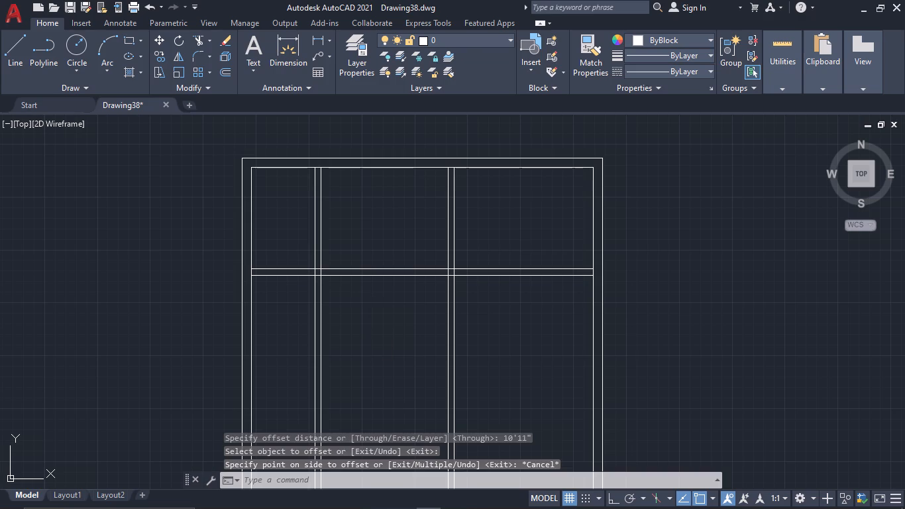
left_click_drag(390, 334, 301, 327)
scroll(316, 264, "up", 3)
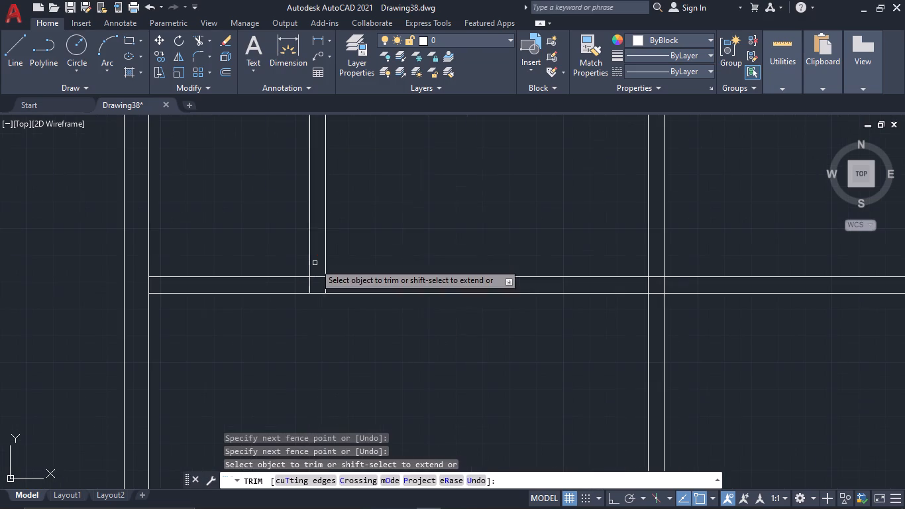
left_click_drag(308, 283, 335, 285)
left_click_drag(330, 285, 321, 261)
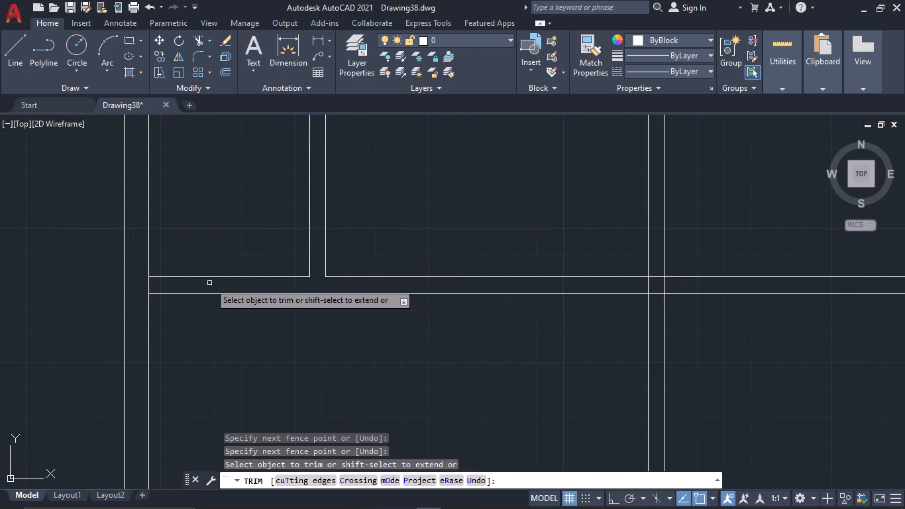
left_click(148, 287)
middle_click_drag(232, 256, 259, 392)
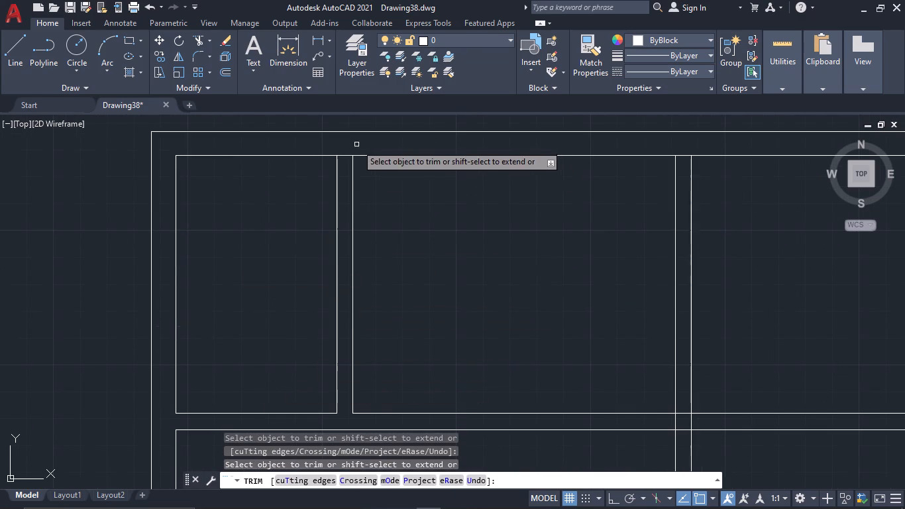
left_click(342, 155)
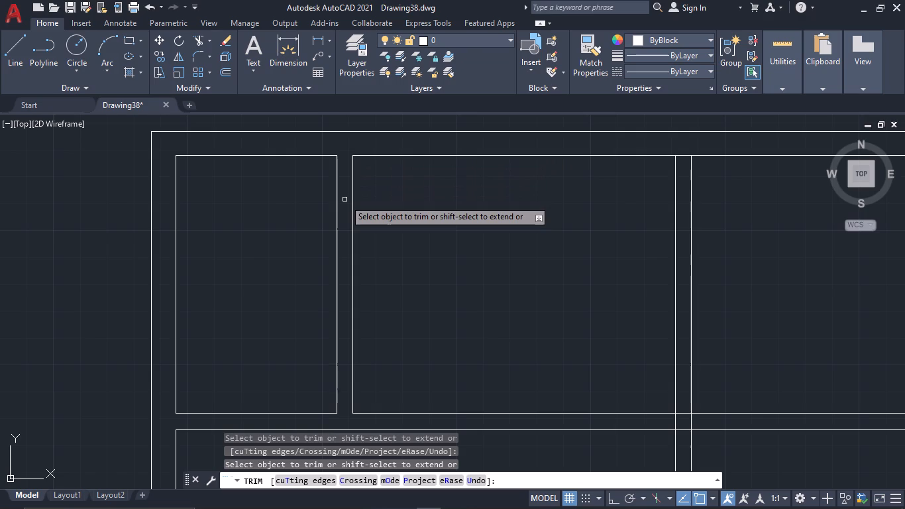
Trim the lines crossing the second partition's junctions with the top wall and horizontal partition, and open the horizontal partition's junction with the right wall.
left_click(686, 156)
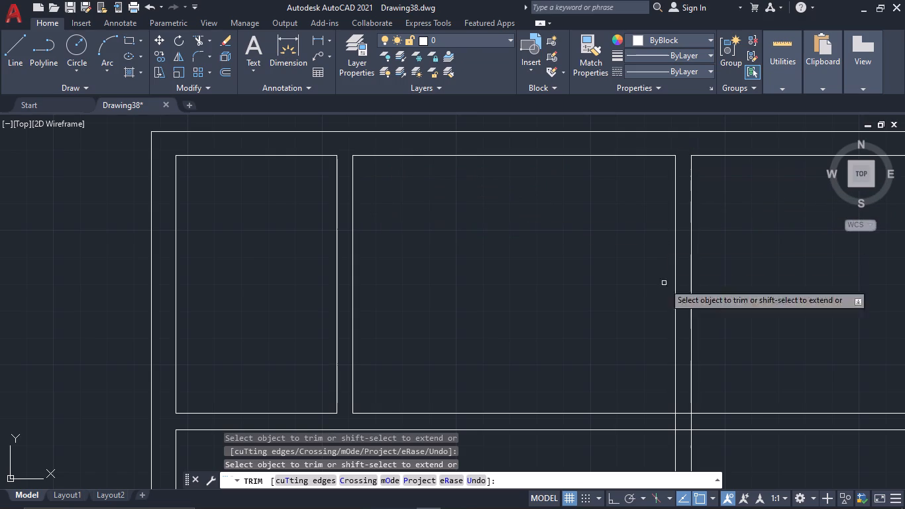
middle_click_drag(687, 329, 639, 237)
scroll(657, 304, "up", 2)
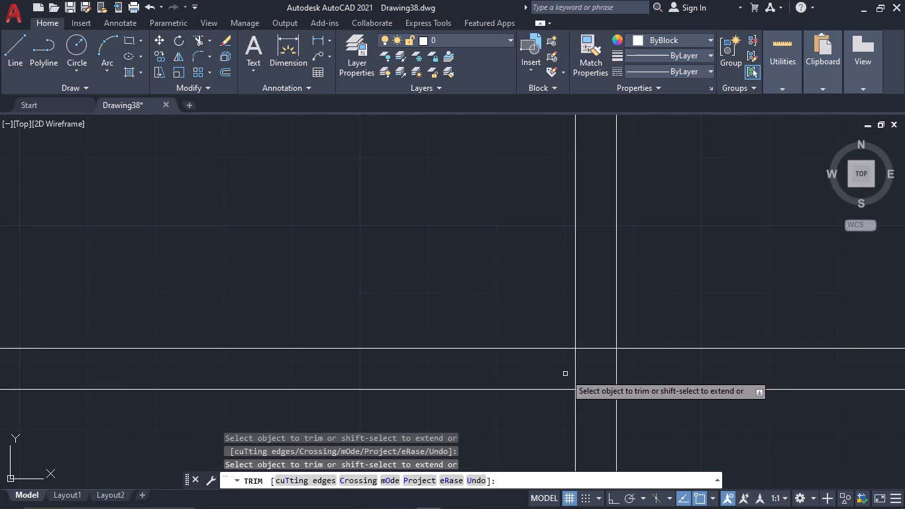
left_click_drag(552, 376, 578, 368)
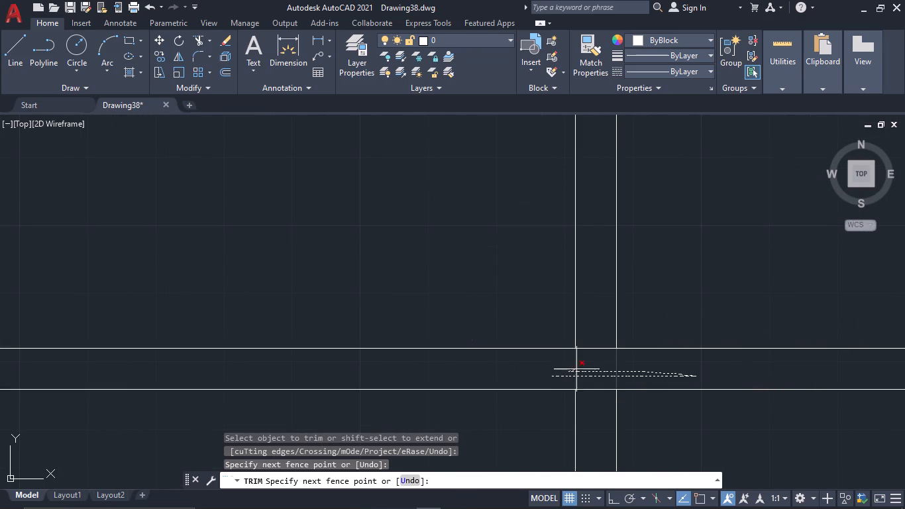
left_click_drag(578, 368, 603, 376)
left_click_drag(603, 376, 601, 453)
scroll(597, 408, "down", 5)
scroll(741, 406, "up", 4)
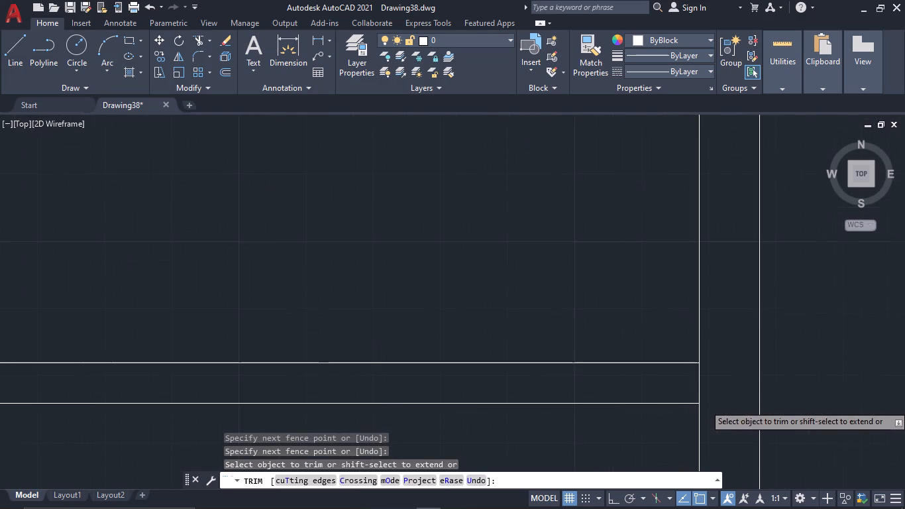
left_click(700, 396)
scroll(684, 396, "down", 5)
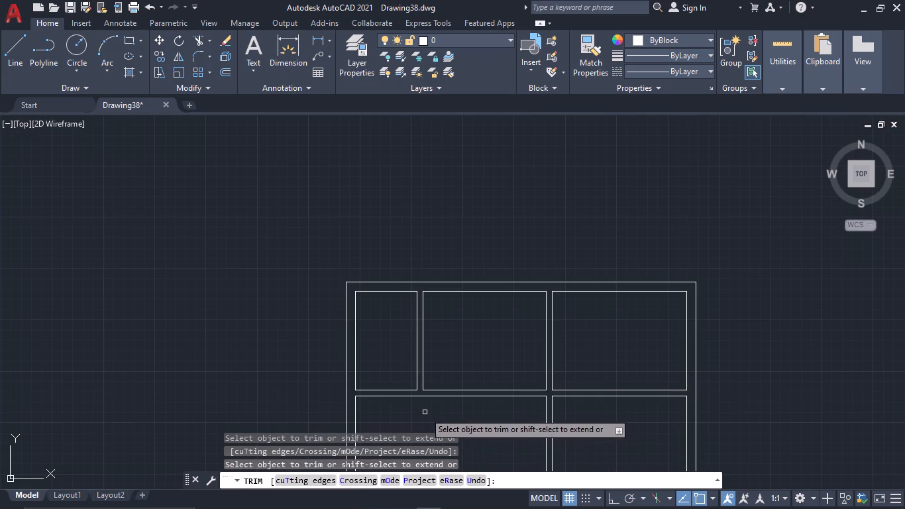
key("Escape")
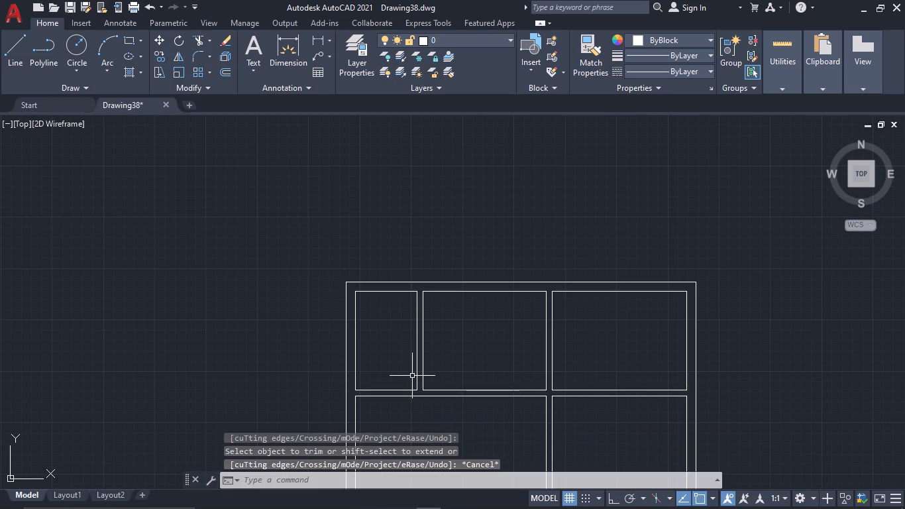
Draw a horizontal line about 3'-4" long across the left partition, starting on its left face 2' above the horizontal partition, with Ortho on.
scroll(452, 365, "up", 2)
key("l")
key("space")
middle_click_drag(434, 389, 460, 281)
scroll(448, 338, "up", 1)
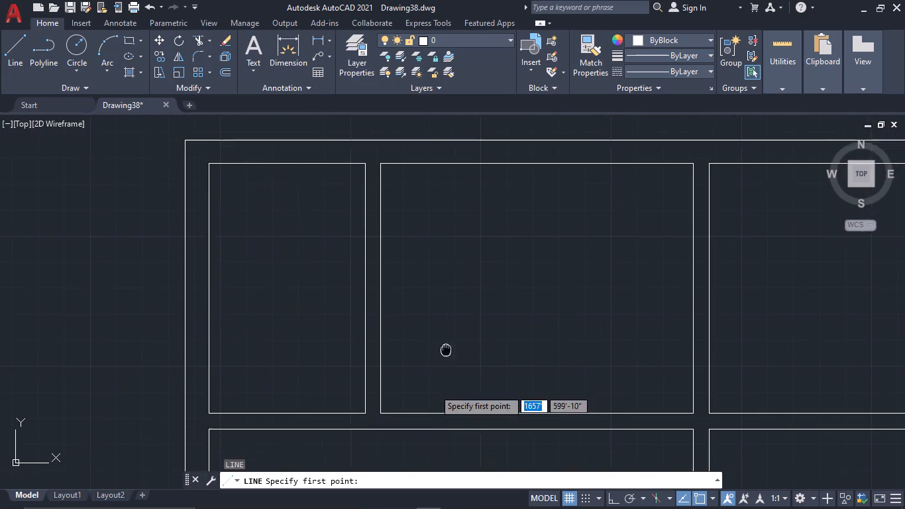
middle_click_drag(460, 281, 462, 273)
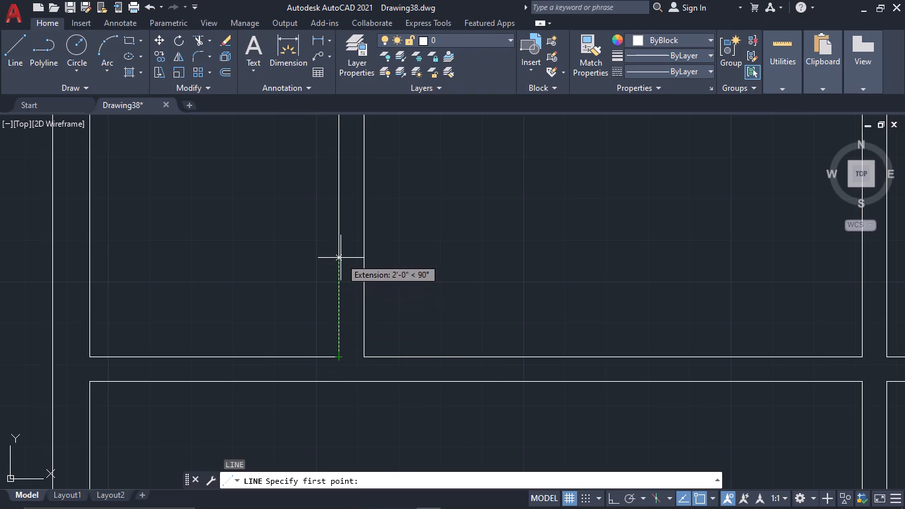
left_click(341, 258)
key("F8")
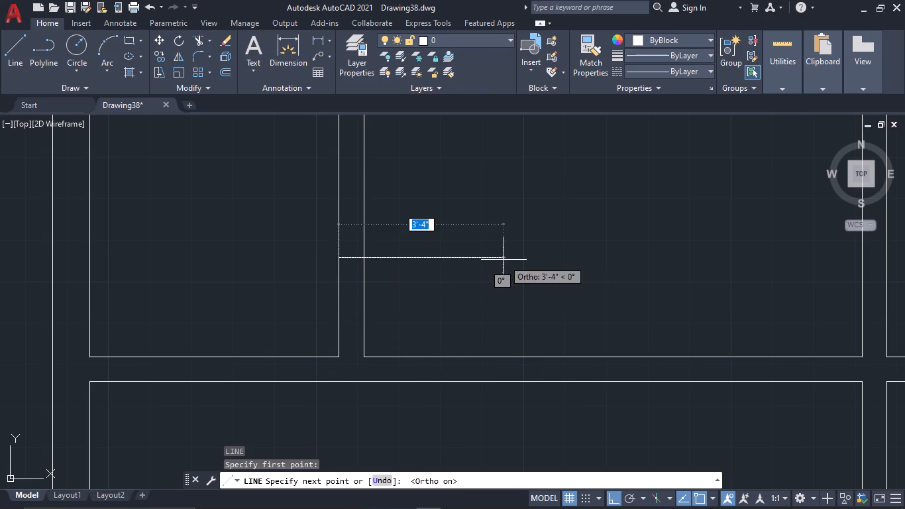
left_click(504, 260)
key("Escape")
Offset the horizontal line across the left partition 3' upward to mark the other side of the door opening.
left_click_drag(494, 293, 472, 260)
left_click(460, 215)
scroll(461, 212, "down", 1)
middle_click_drag(461, 212, 472, 284)
scroll(472, 270, "down", 1)
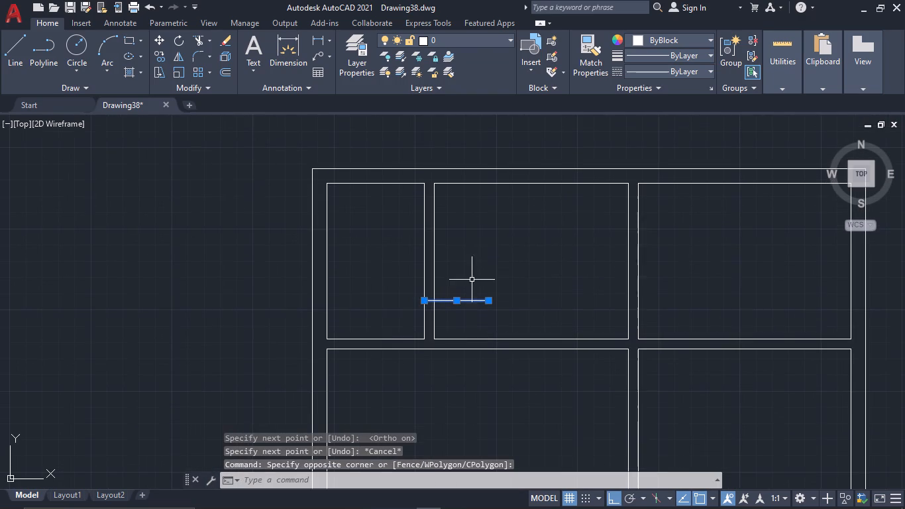
type("of 2'6\"")
key("space")
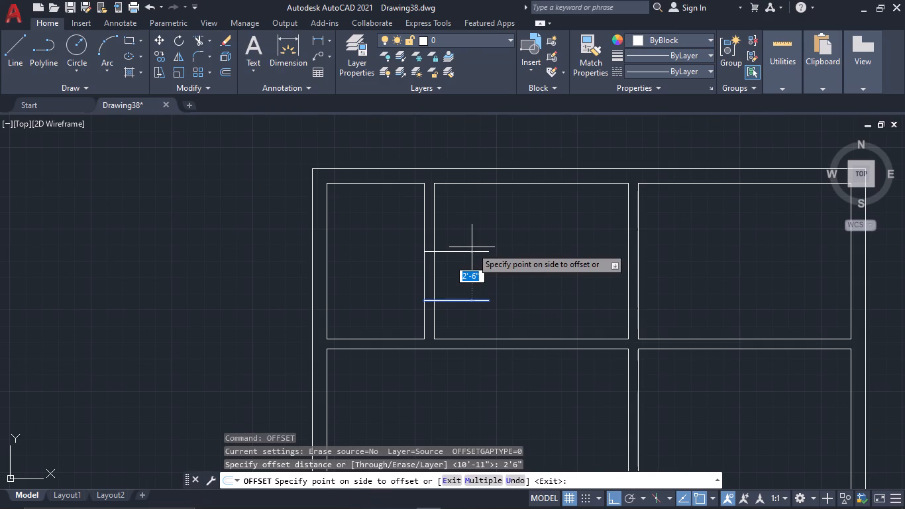
type("3'")
key("space")
key("Escape")
Trim the left partition's faces between the two horizontal lines and the lines' overhanging ends to form the door opening.
key("t")
key("r")
key("space")
left_click_drag(531, 271, 454, 271)
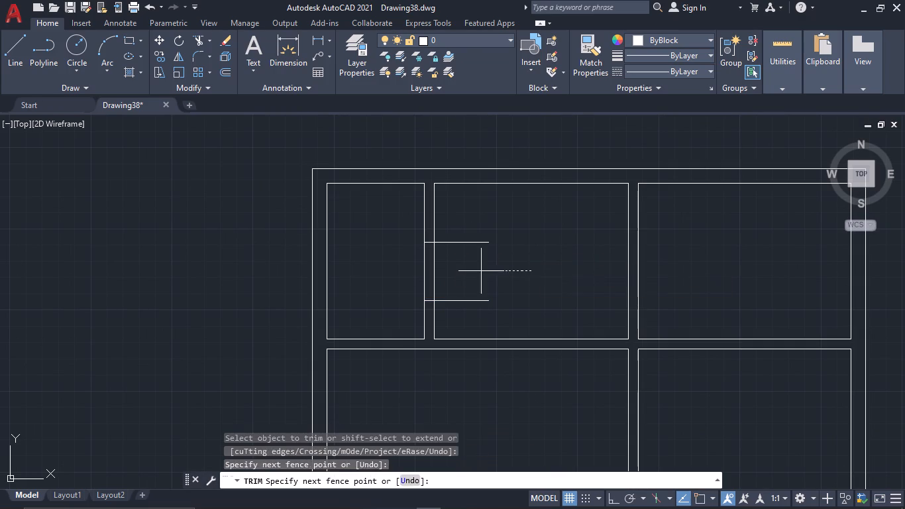
left_click_drag(454, 271, 378, 271)
left_click_drag(476, 310, 471, 221)
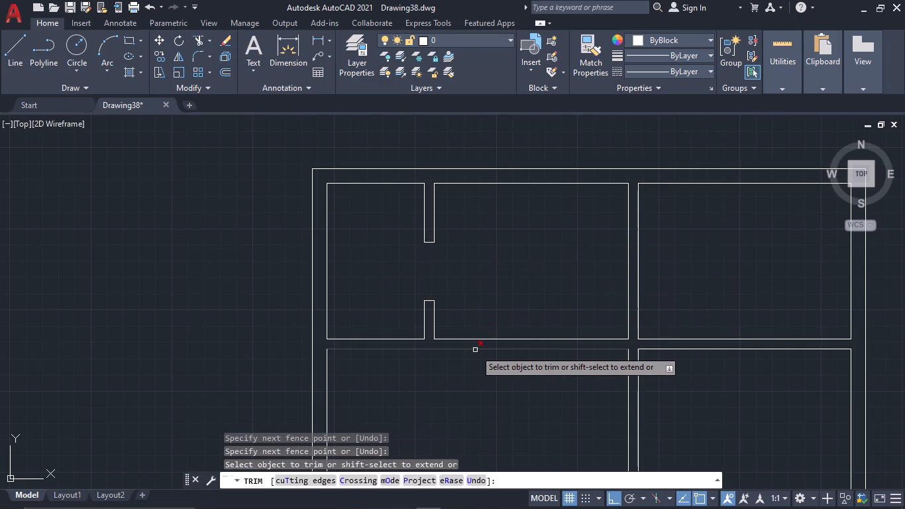
key("Escape")
Draw a horizontal line about 3'-8" long across the second partition from its left face, level with the first door opening's lower edge.
key("l")
key("space")
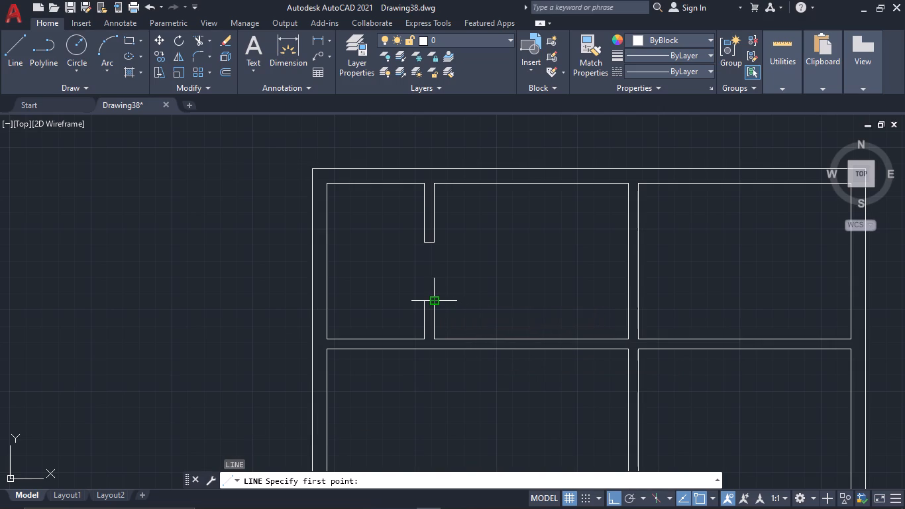
left_click(629, 300)
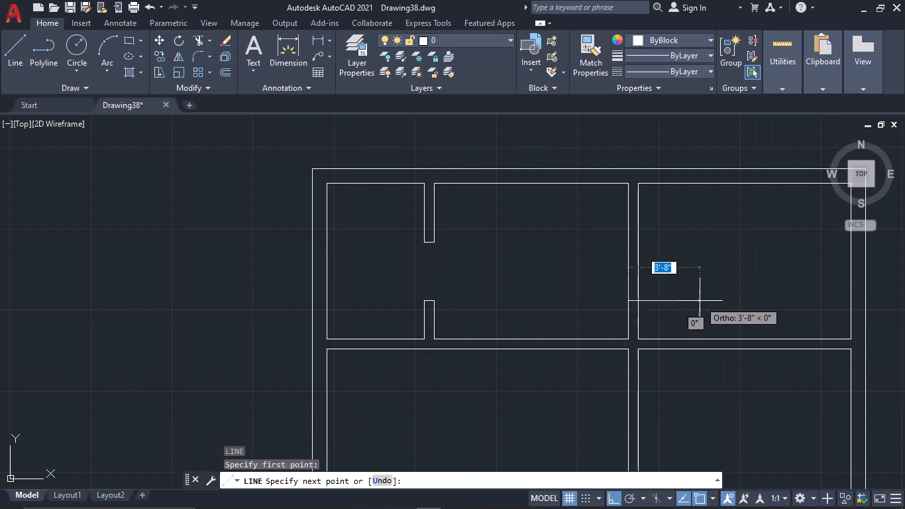
left_click(700, 301)
key("Escape")
Offset the horizontal line across the second partition 3' upward to mark the second door opening.
left_click(700, 309)
left_click_drag(685, 284, 684, 278)
type("of")
key("space")
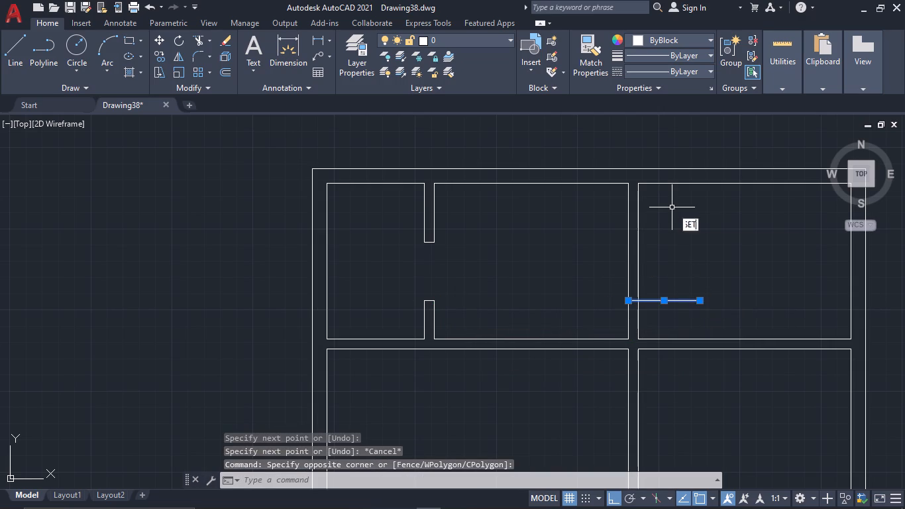
type("'")
key("space")
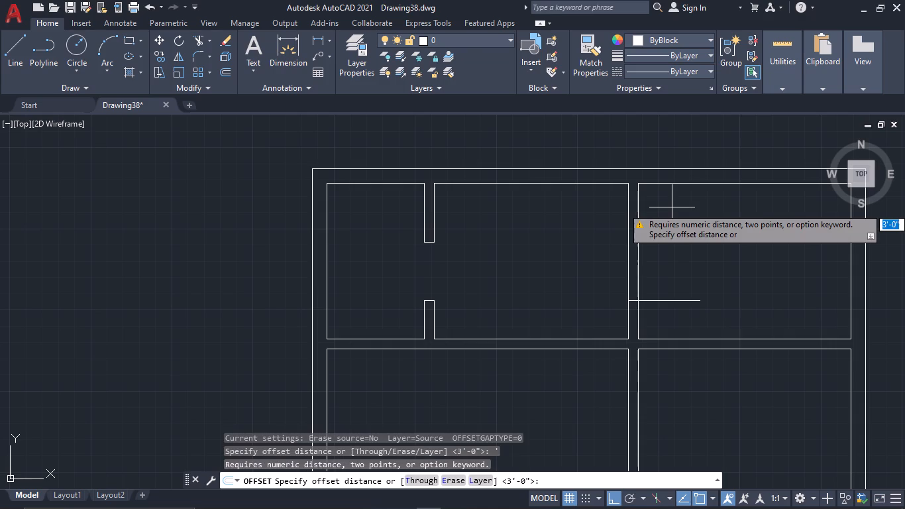
type("3'")
key("space")
key("Escape")
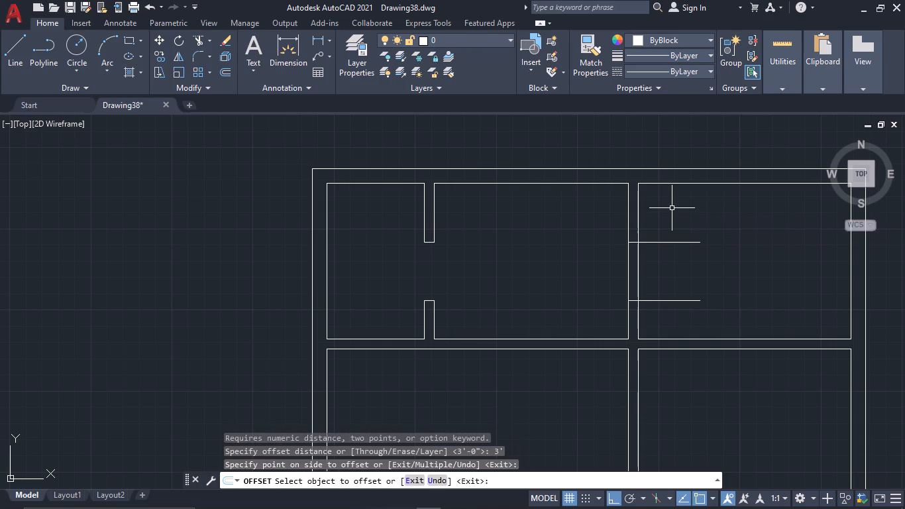
Trim the second partition's faces between the two horizontal lines and the lines' overhanging ends to form the door opening.
key("t")
key("r")
key("space")
left_click_drag(706, 269, 578, 269)
left_click_drag(666, 306, 683, 211)
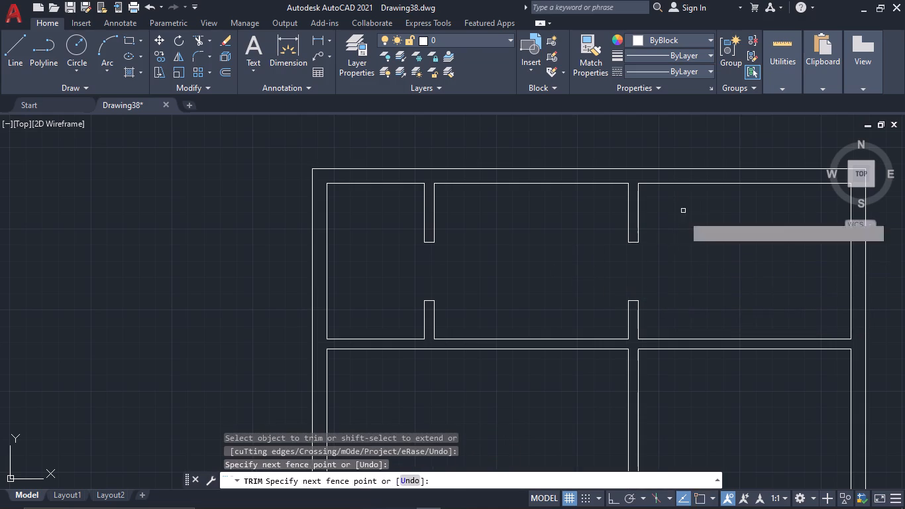
key("Escape")
Offset the upper boundary line of the large room below the door openings 15' downward.
middle_click_drag(515, 351, 550, 249)
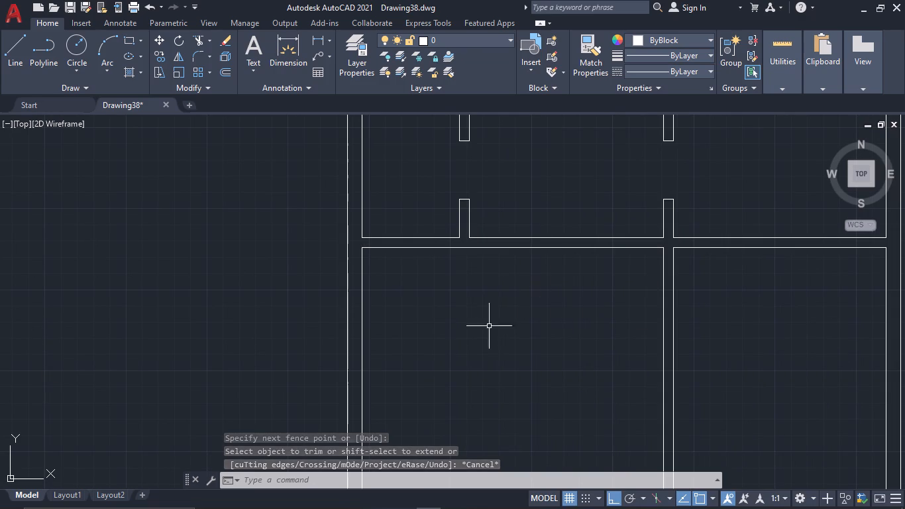
left_click(454, 249)
type("of")
key("space")
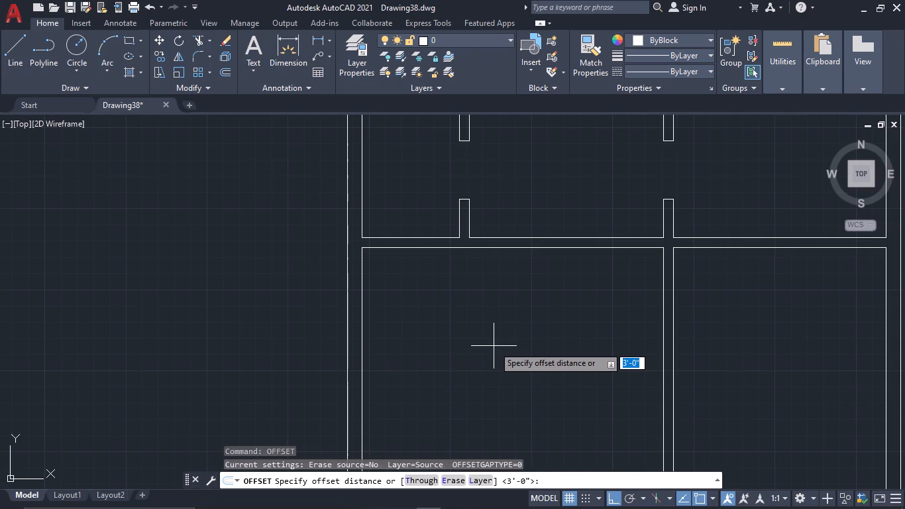
type("15'")
key("space")
scroll(531, 400, "down", 2)
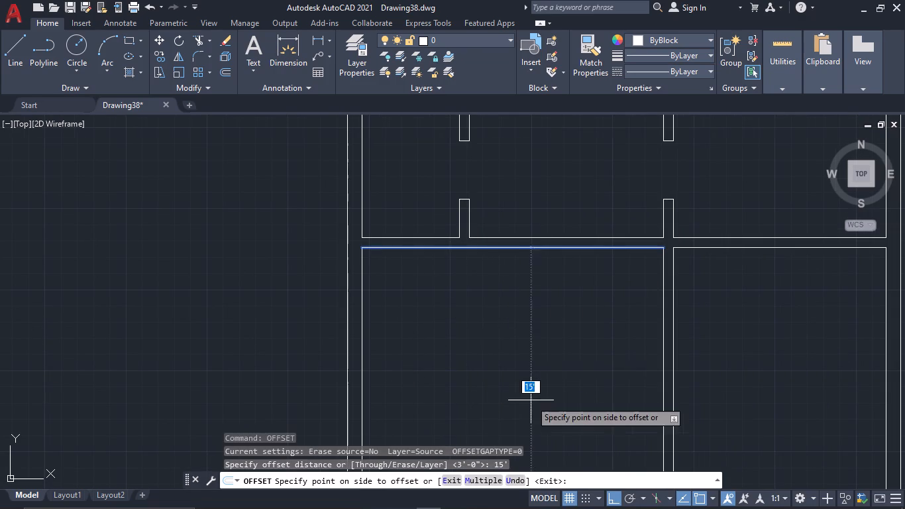
middle_click_drag(521, 392, 509, 293)
left_click(509, 293)
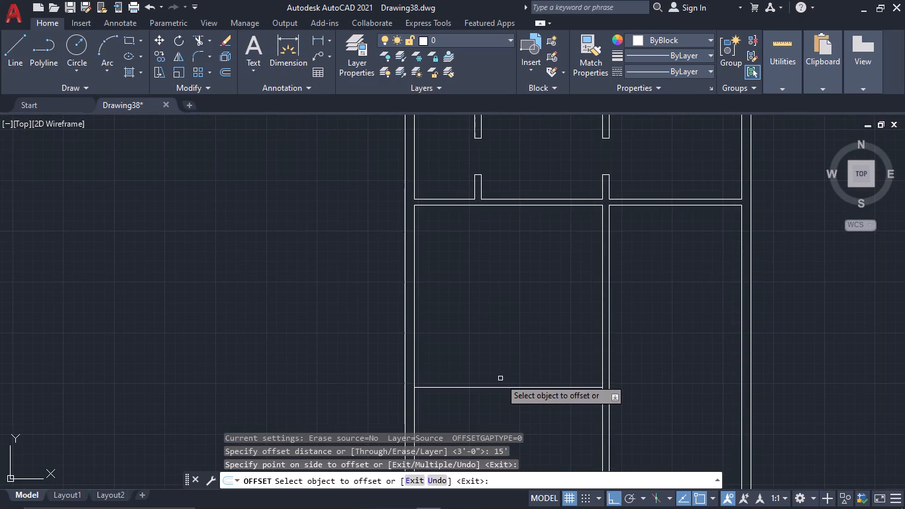
Offset the large room's new lower boundary line 9" downward to form the wall's second face.
left_click(500, 386)
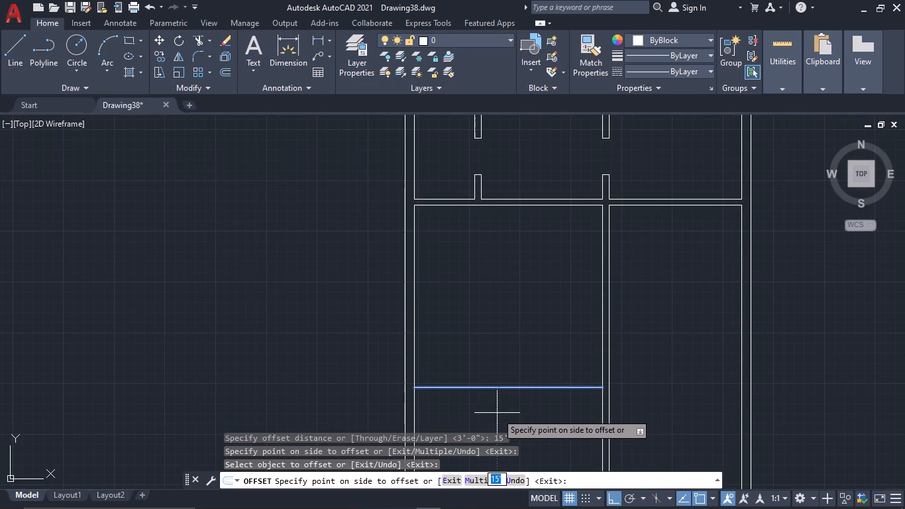
type("9\"")
key("space")
key("Escape")
Trim the vertical wall-face segments between the new 9" wall's two lines where it meets the outer wall and the partition.
key("t")
key("r")
key("space")
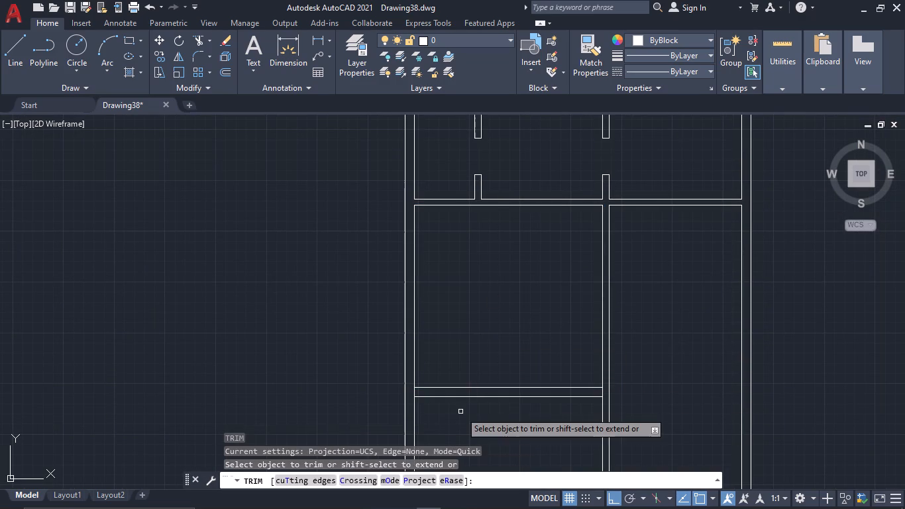
scroll(452, 413, "up", 2)
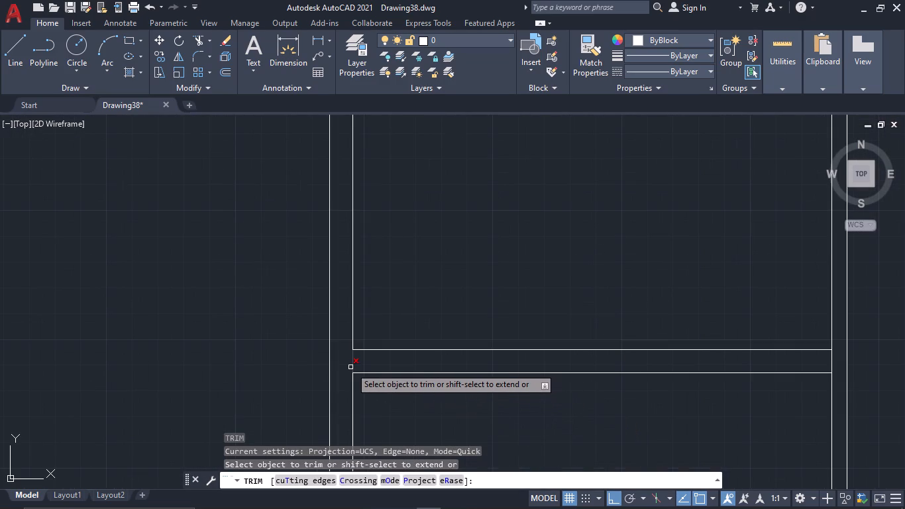
scroll(502, 404, "down", 2)
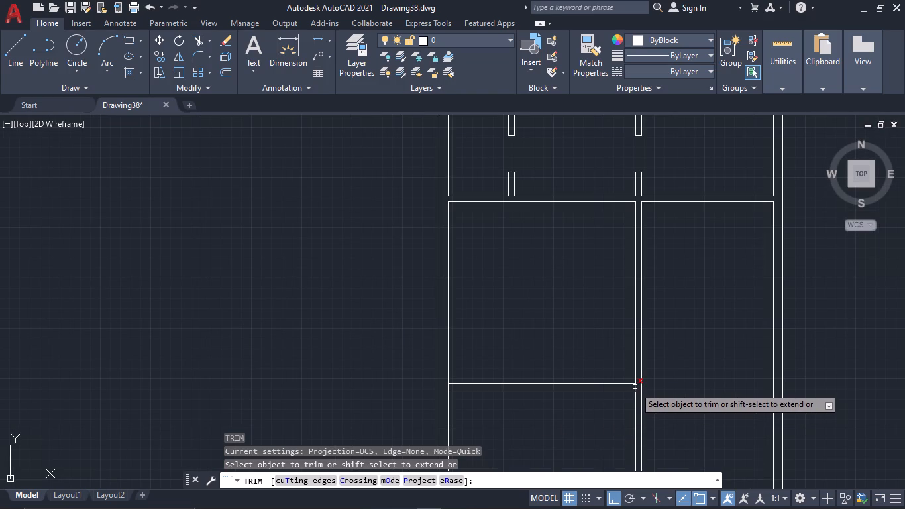
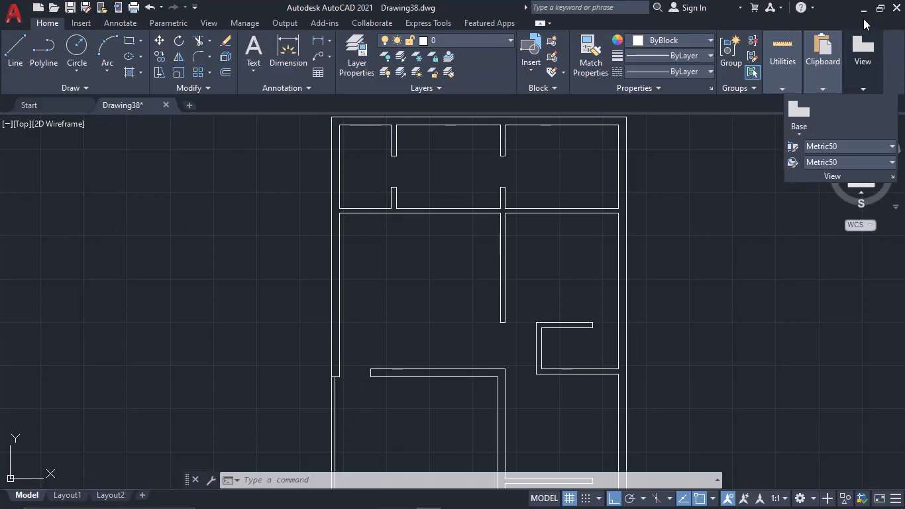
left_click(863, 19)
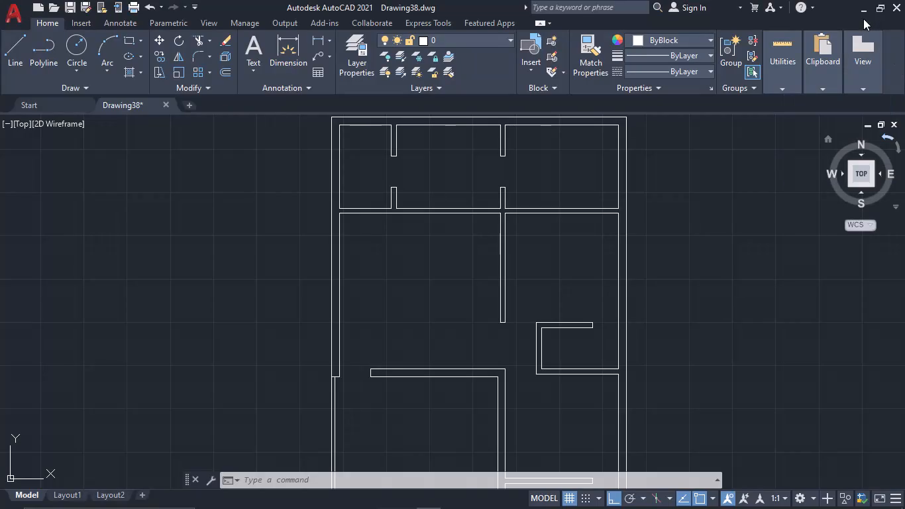
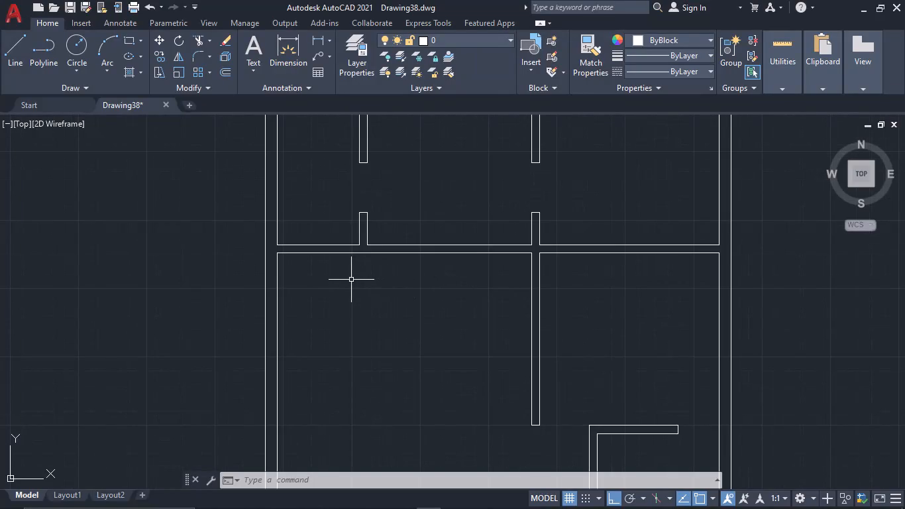
Draw a short vertical line from the north outer wall's outer edge, about 1'-2" east of the northwest outer corner.
key("l")
key("space")
middle_click_drag(360, 209, 449, 355)
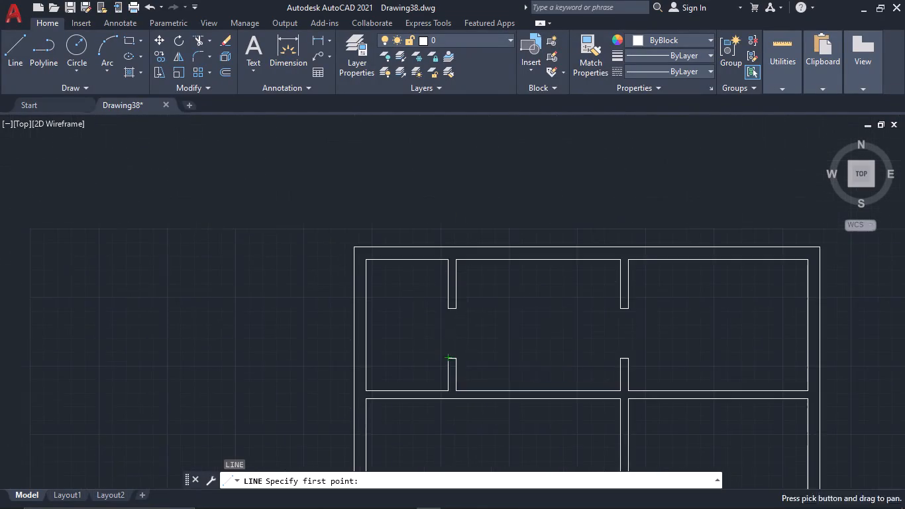
scroll(394, 276, "up", 3)
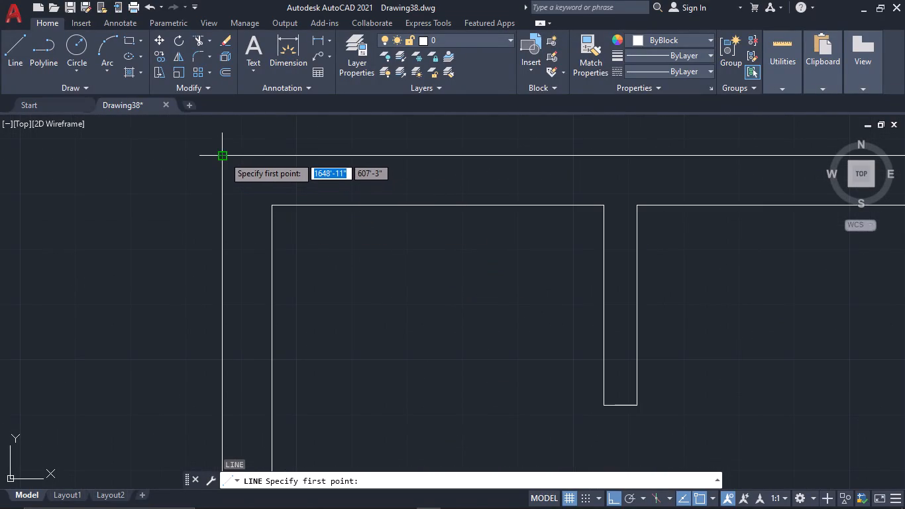
left_click(301, 155)
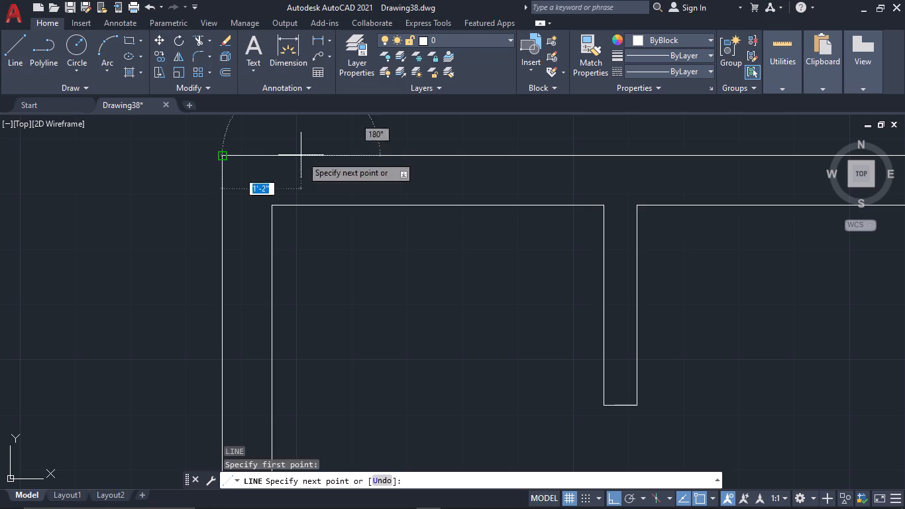
left_click(309, 285)
key("Escape")
Offset the short line near the northwest corner 4' to the east.
left_click_drag(330, 285, 317, 268)
left_click(297, 250)
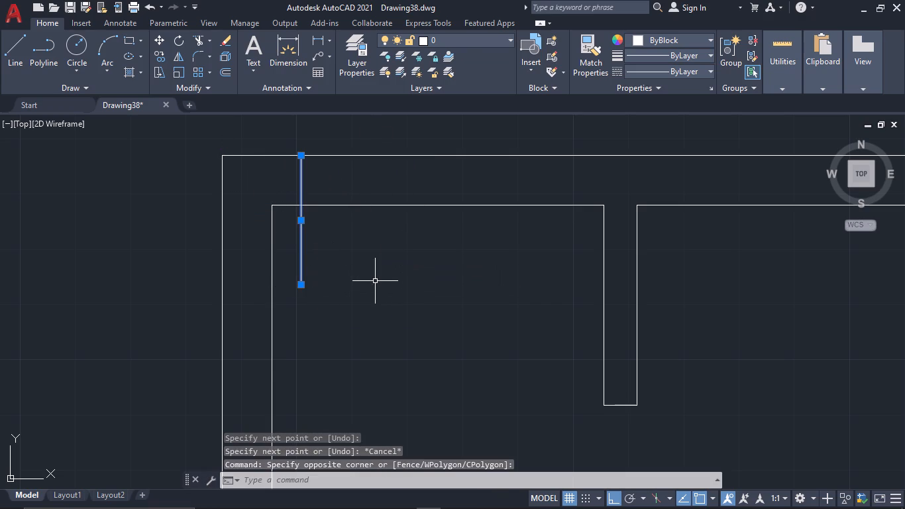
type("of")
key("space")
type("4'")
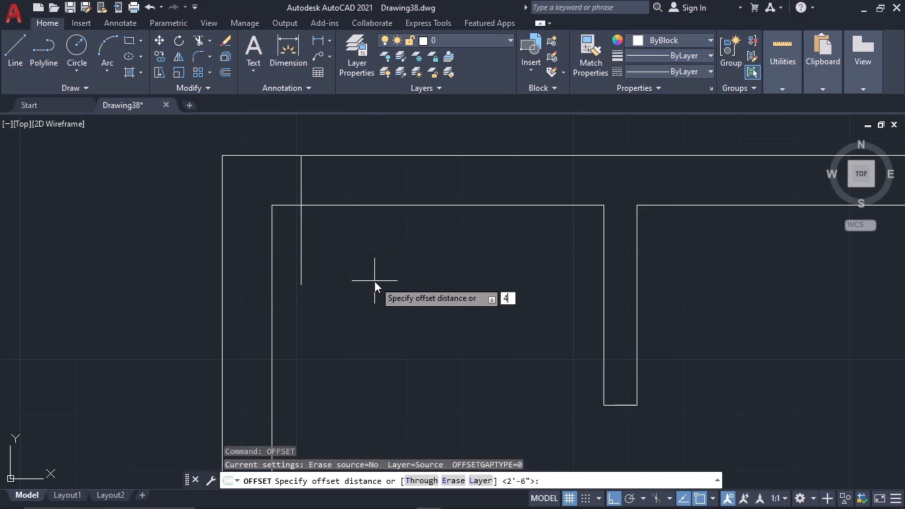
key("space")
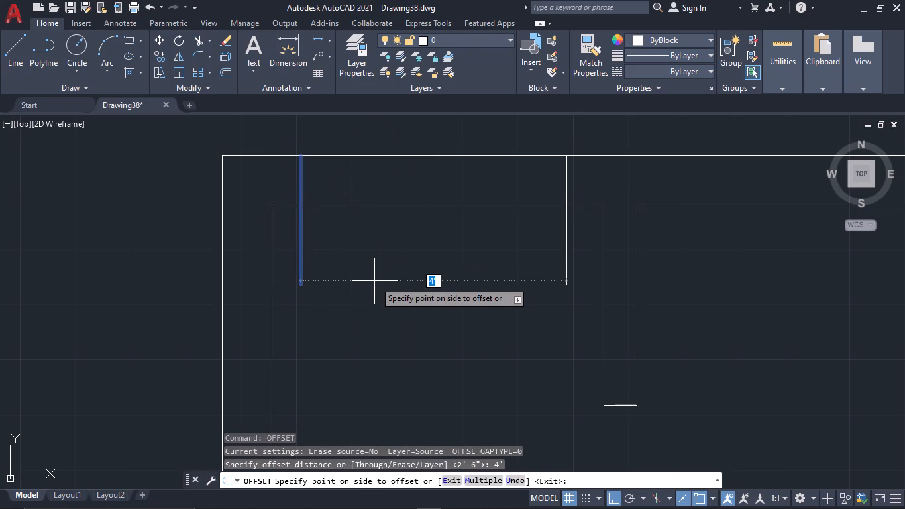
left_click(374, 281)
key("Escape")
Draw a vertical line across the north wall of the middle room, about 1'-0" east of the first partition.
scroll(651, 326, "down", 1)
middle_click_drag(655, 326, 574, 316)
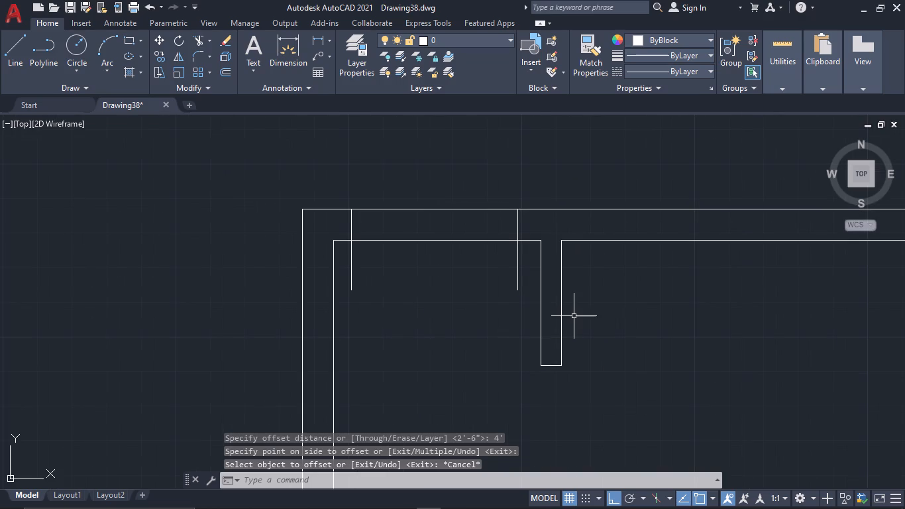
type("l")
key("space")
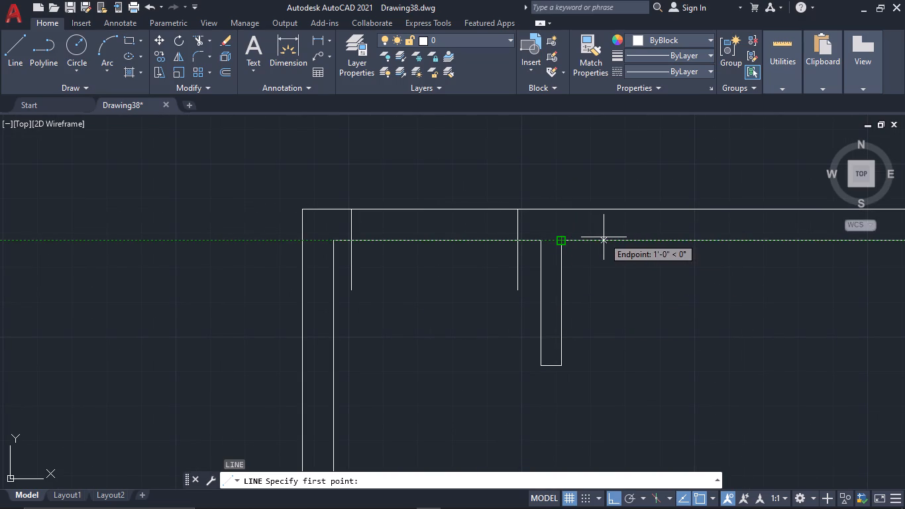
left_click(604, 237)
left_click(605, 166)
key("Escape")
Offset the middle room's opening line 7' to the east along the north wall.
left_click_drag(673, 194, 597, 185)
left_click(549, 185)
scroll(666, 256, "down", 1)
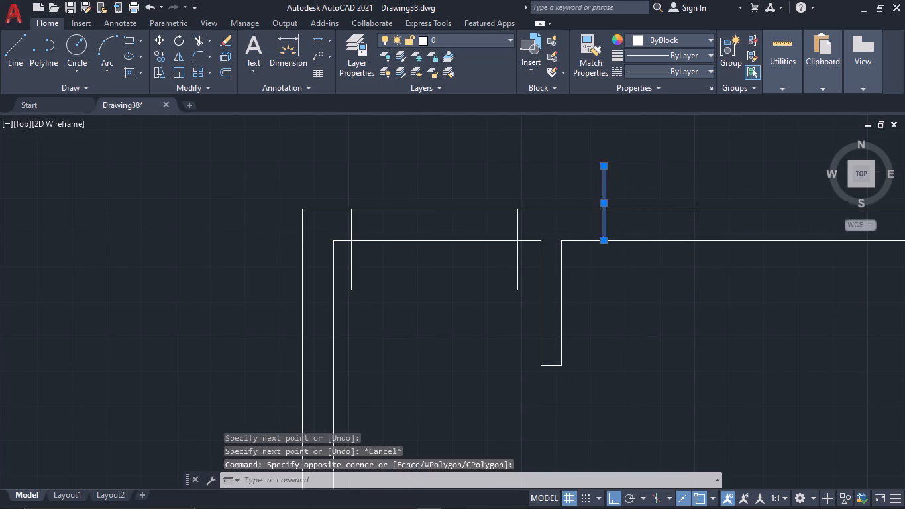
scroll(666, 256, "down", 1)
middle_click_drag(666, 256, 484, 245)
scroll(484, 245, "up", 2)
type("of")
key("space")
type("6'")
key("space")
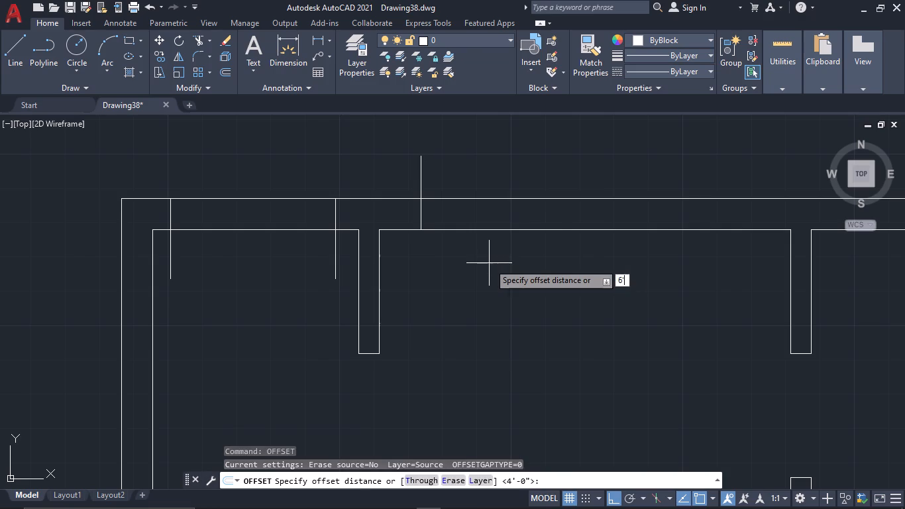
type("7'")
key("space")
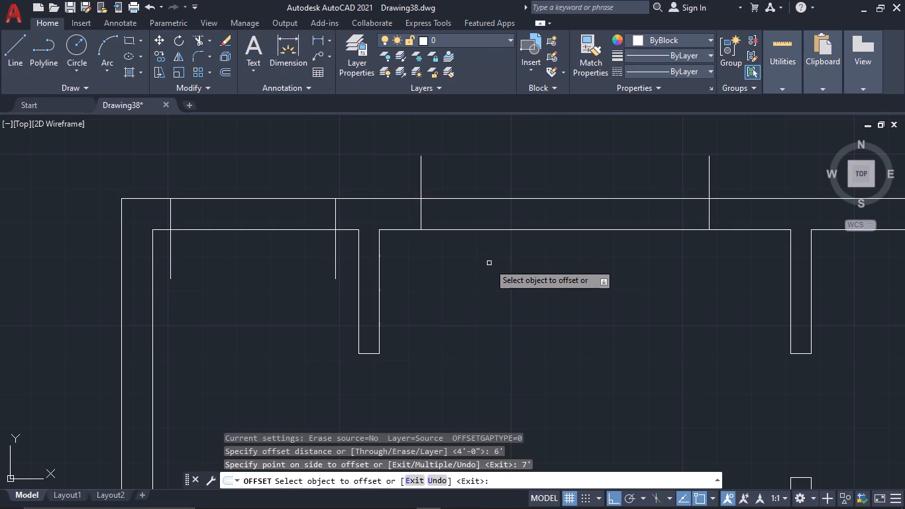
scroll(492, 268, "down", 1)
middle_click_drag(494, 268, 319, 275)
key("Escape")
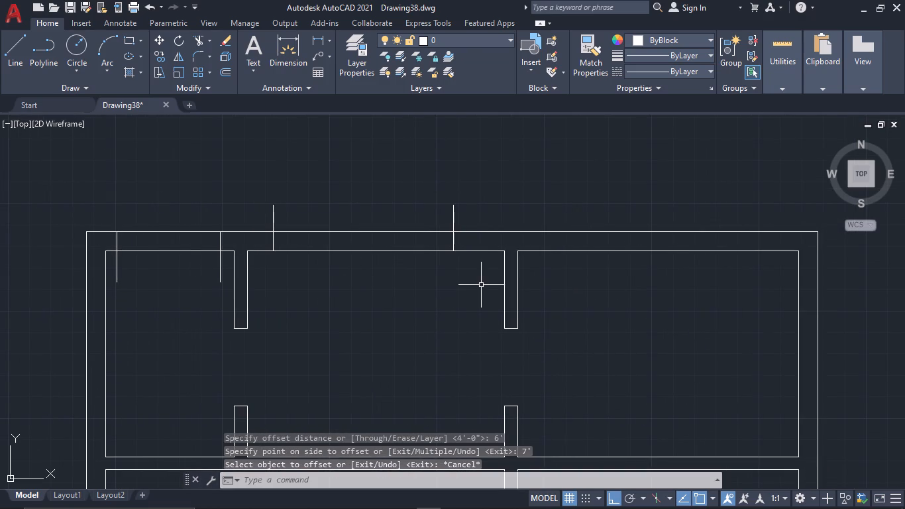
Draw a vertical line about 3'-3" long across the northeast room's north wall, just east of the second partition.
key("l")
key("space")
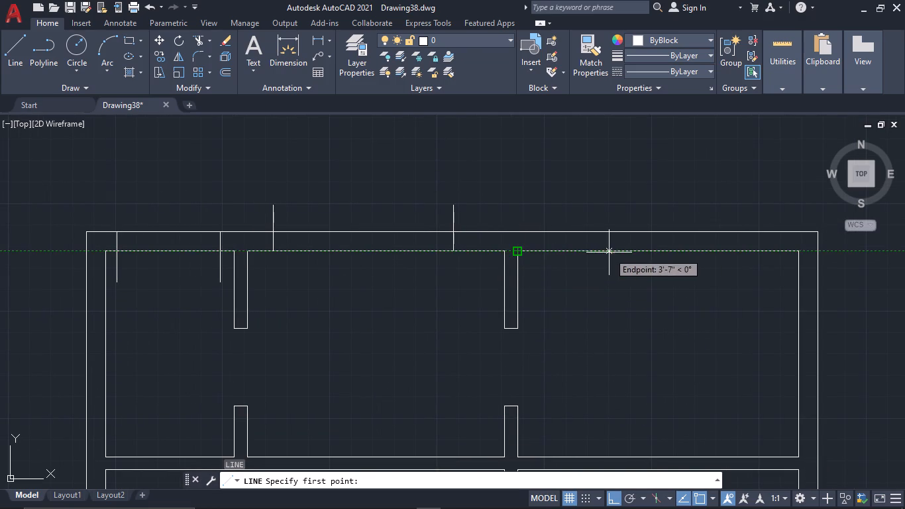
left_click(552, 256)
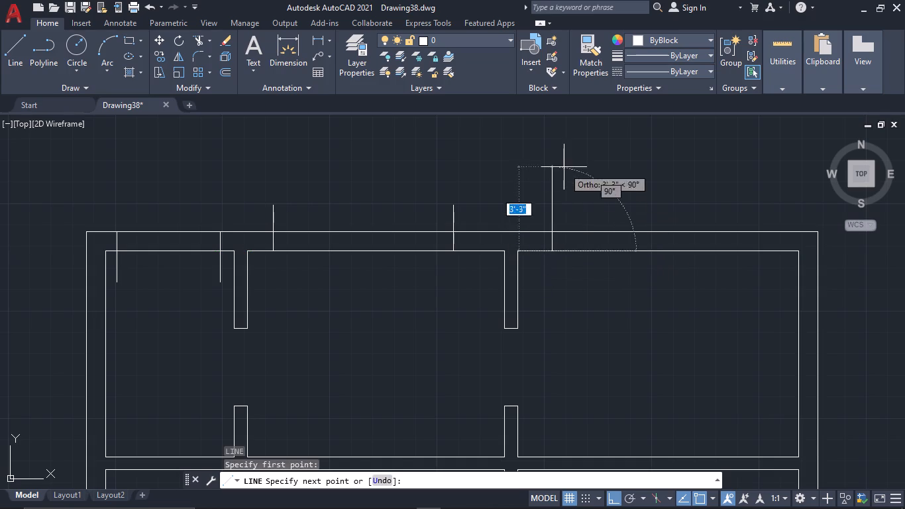
left_click(564, 167)
key("Escape")
Offset the northeast room's opening line 7' to the east.
left_click_drag(576, 194, 547, 196)
left_click_drag(503, 199, 572, 201)
type("of 6'")
key("space")
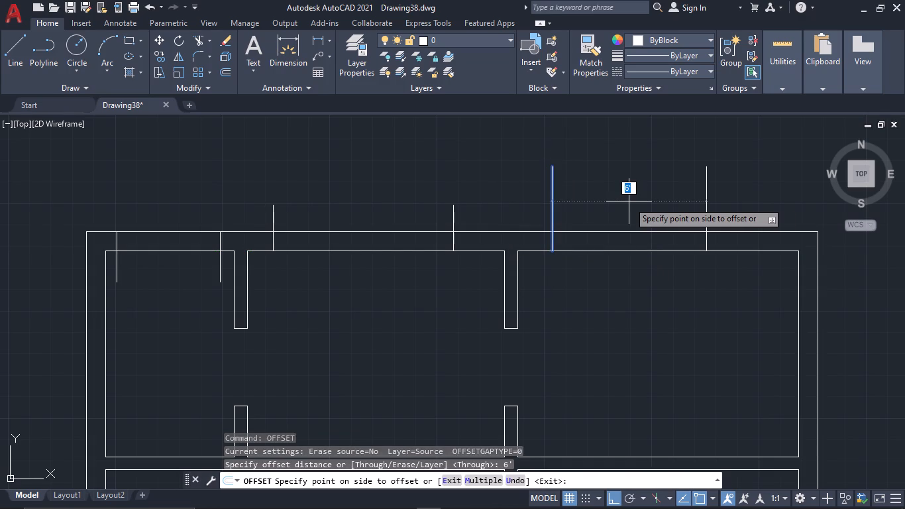
type("7'")
key("space")
middle_click_drag(680, 335, 564, 253)
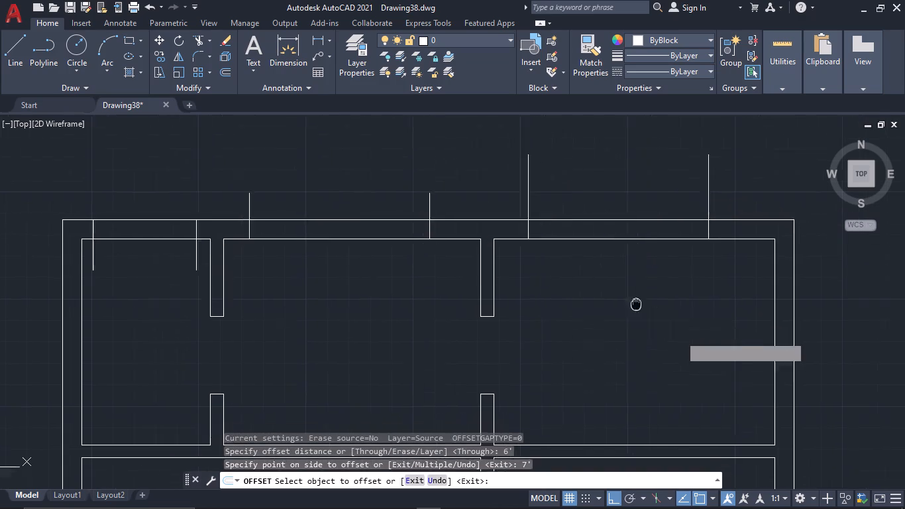
middle_click_drag(564, 253, 532, 229)
key("Escape")
Draw a horizontal line outward across the east outer wall, a short distance below the main cross wall.
key("l")
key("space")
scroll(631, 309, "down", 1)
middle_click_drag(631, 309, 597, 201)
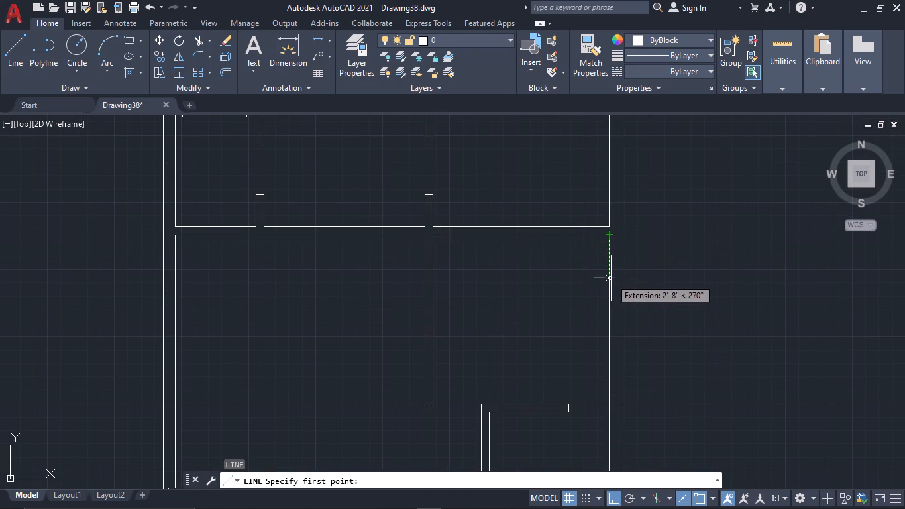
left_click(610, 270)
left_click(656, 270)
key("Escape")
Offset the line below the cross wall 6' south along the east outer wall.
left_click_drag(655, 280, 643, 265)
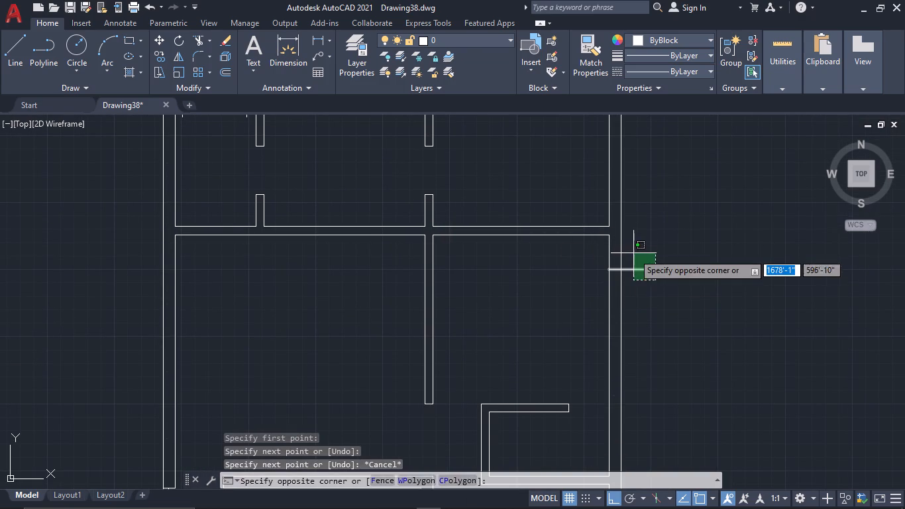
left_click(633, 253)
type("of 6'")
key("space")
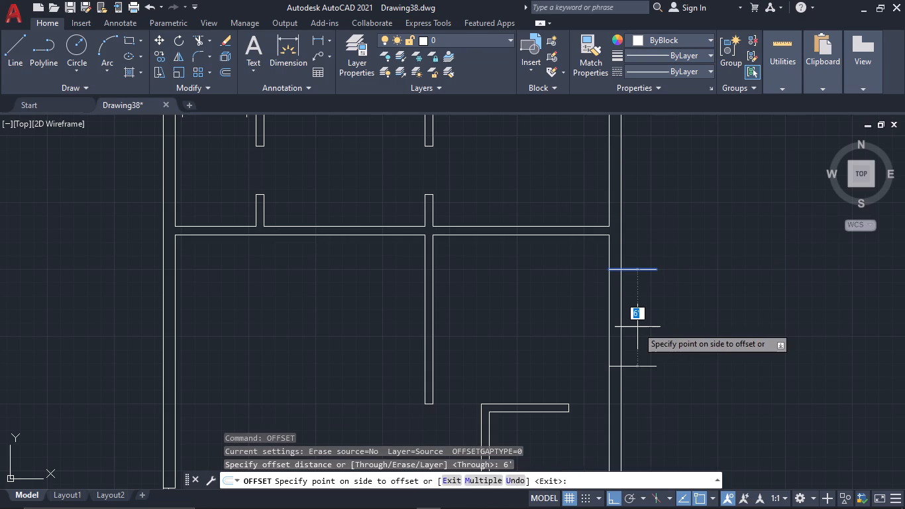
left_click(637, 327)
middle_click_drag(656, 405, 664, 347)
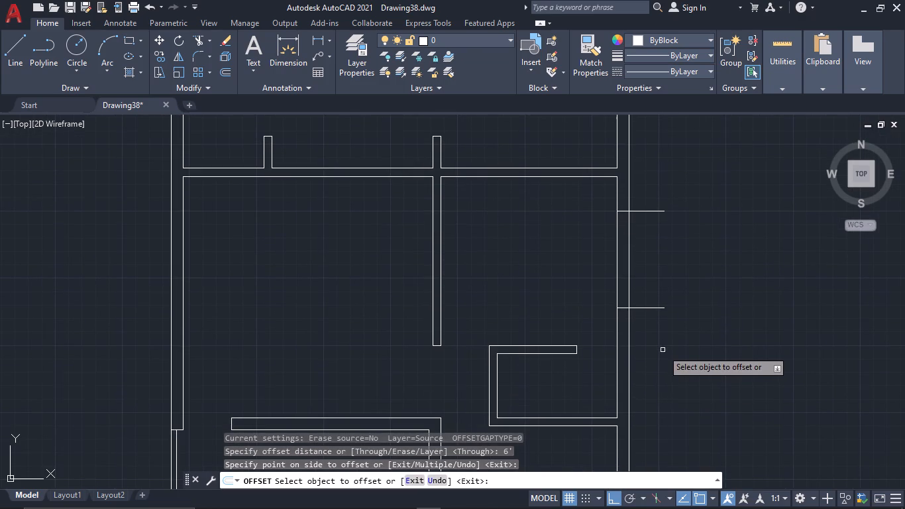
key("Escape")
Draw a horizontal line across the east outer wall beside the small enclosed room, about 3'-4" below the previous opening mark.
middle_click_drag(658, 390, 658, 375)
key("l")
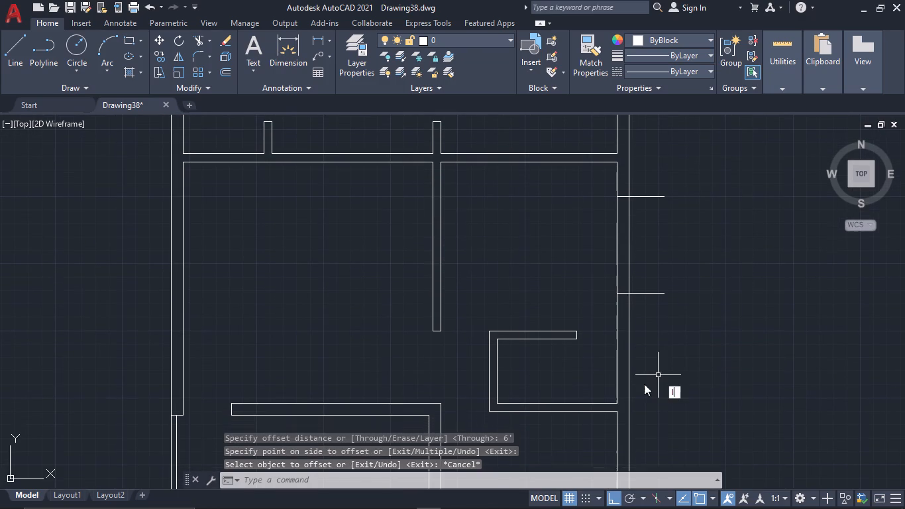
key("space")
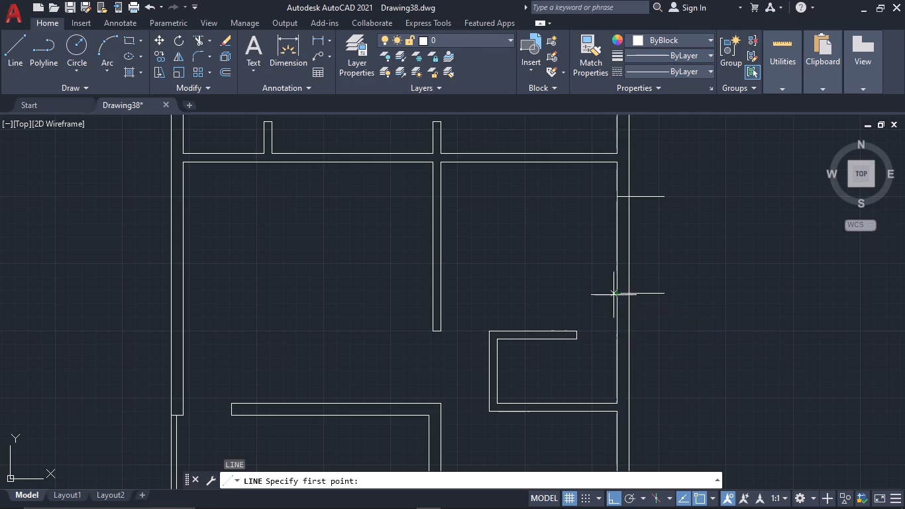
left_click(614, 348)
left_click(679, 349)
key("Escape")
Offset the small enclosed room's opening line 2' to the south.
left_click_drag(679, 355, 666, 342)
left_click(658, 332)
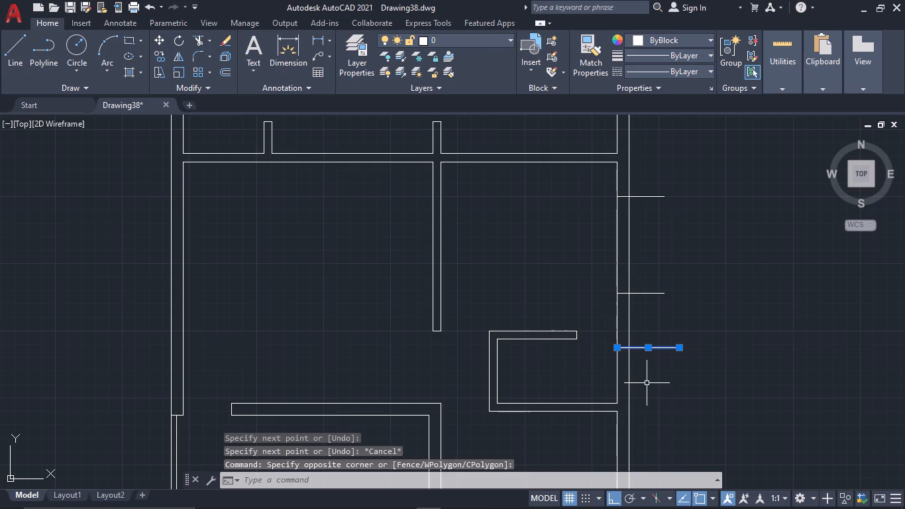
type("of 2'")
key("space")
left_click(641, 382)
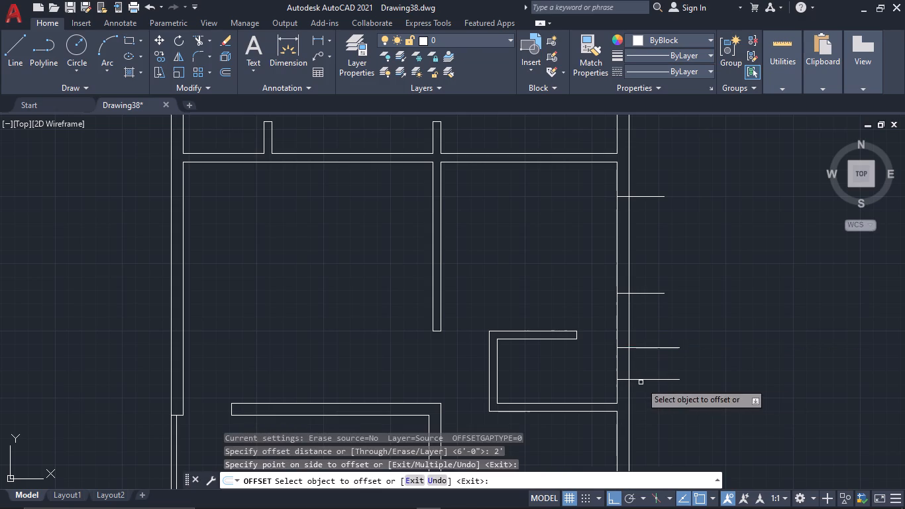
key("Escape")
Draw a horizontal line across the east outer wall just south of the small enclosed room's lower wall.
middle_click_drag(651, 420, 639, 357)
key("l")
key("space")
middle_click_drag(653, 421, 662, 364)
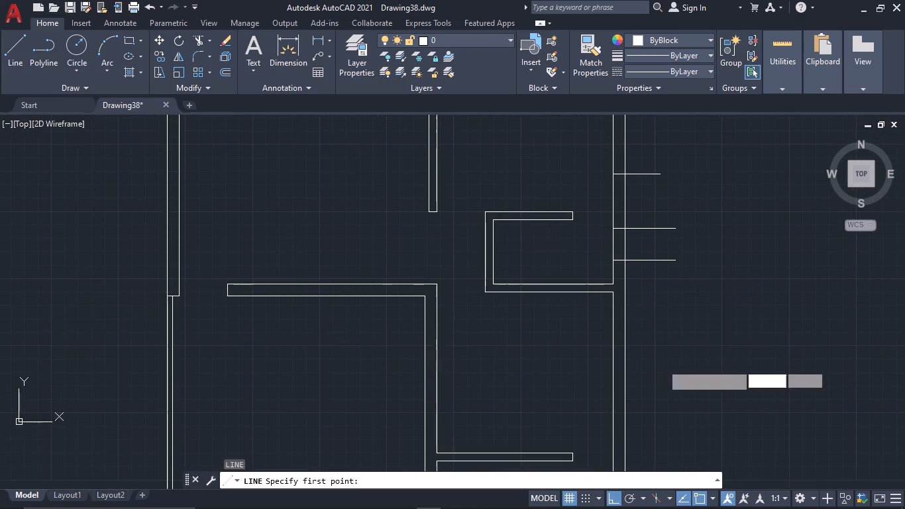
left_click(613, 324)
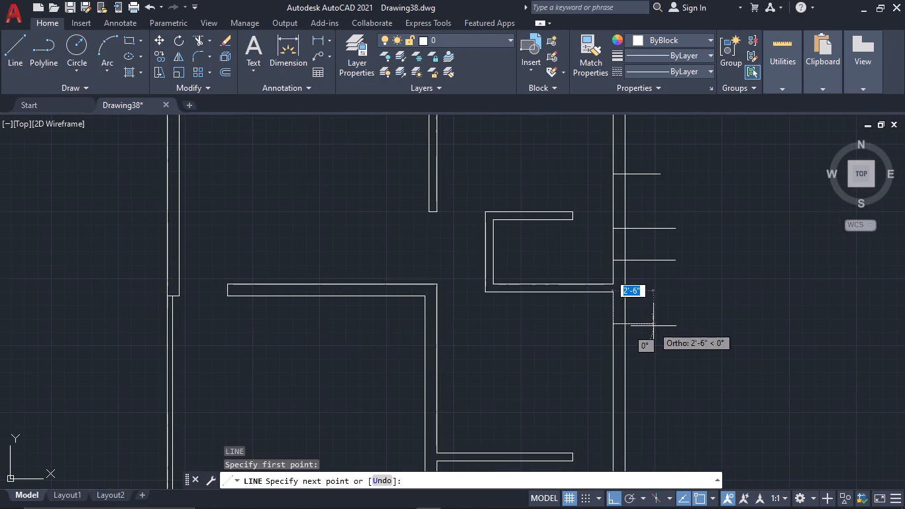
left_click(686, 324)
key("Escape")
Offset the line south of the small enclosed room 6' to the south.
left_click_drag(668, 337, 647, 308)
left_click_drag(643, 296, 653, 323)
type("of")
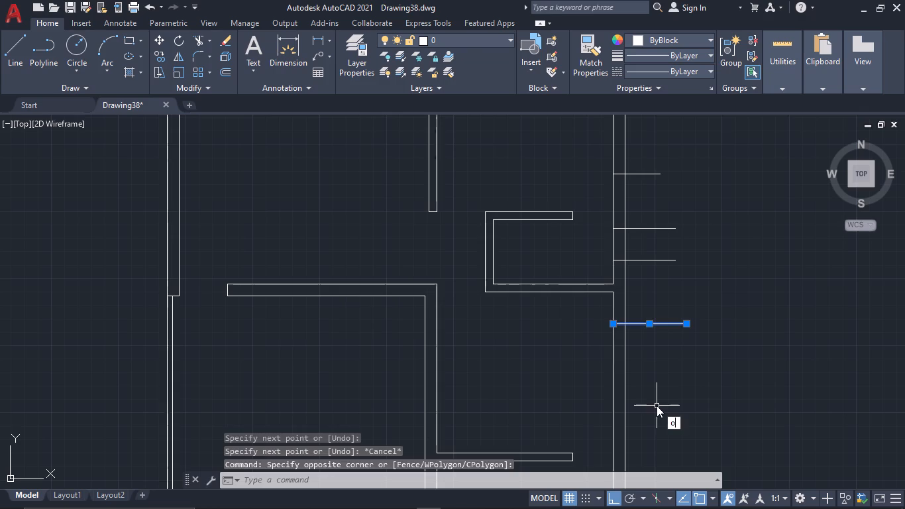
key("space")
type("6'")
key("space")
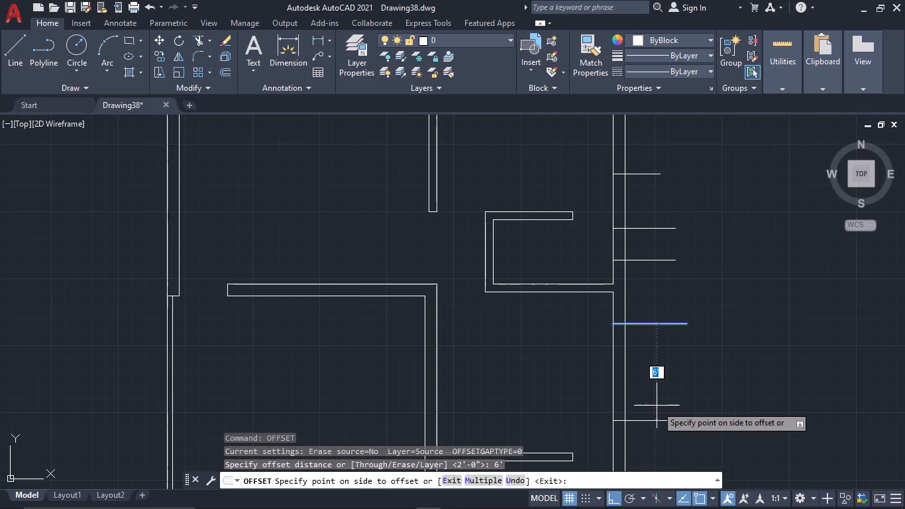
left_click(656, 406)
middle_click_drag(661, 406, 660, 302)
key("Escape")
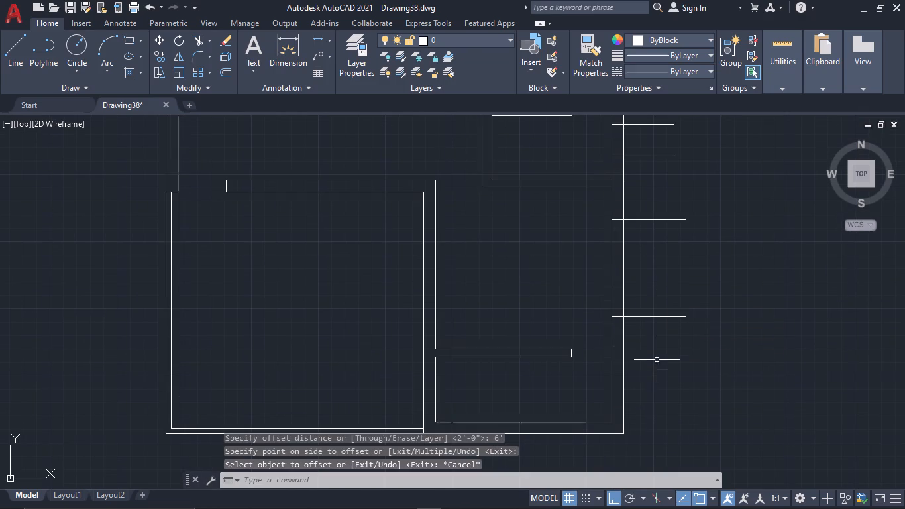
Draw a horizontal line across the east outer wall beside the small southeast corner room.
key("l")
key("space")
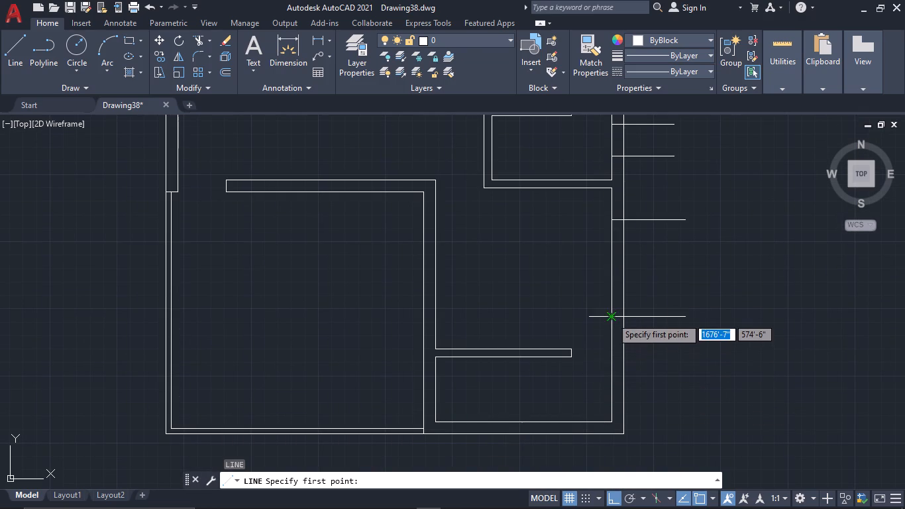
left_click(612, 372)
left_click(665, 366)
key("Escape")
Offset the southeast corner room's opening line 2' to the south.
left_click(666, 374)
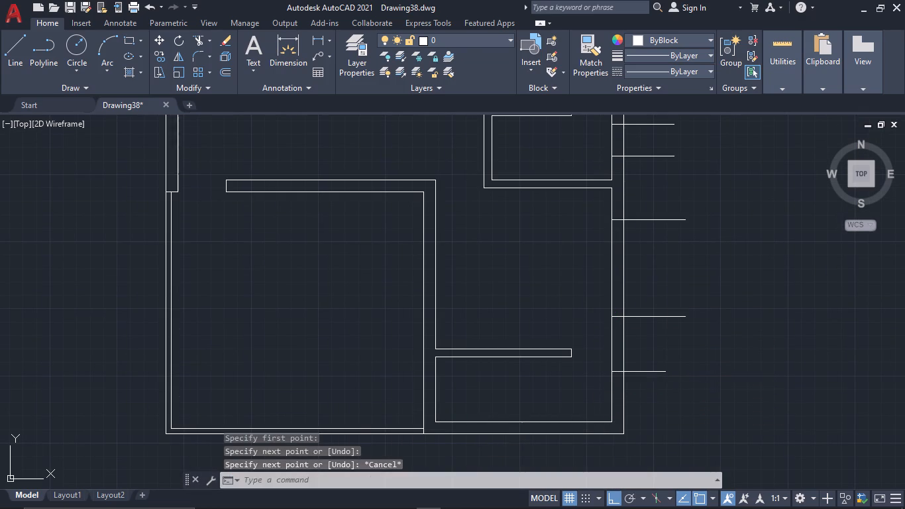
left_click(654, 368)
type("of 2'")
key("space")
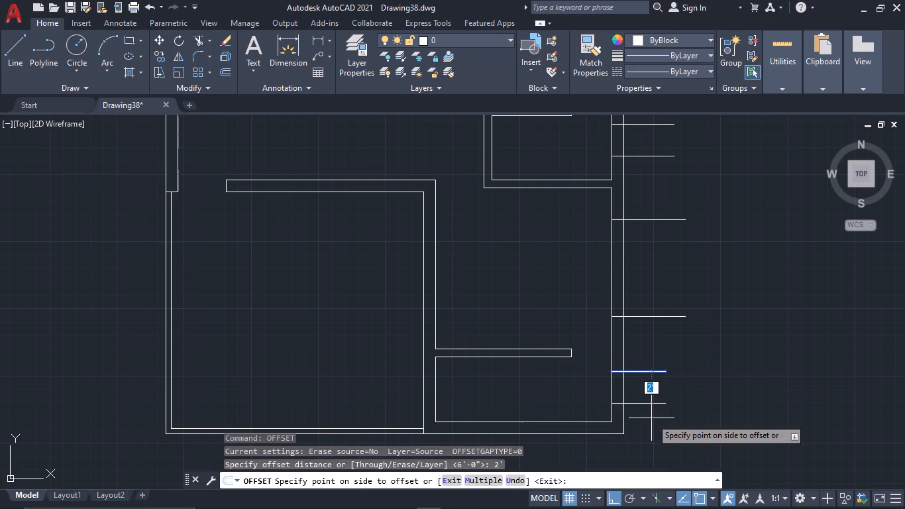
left_click(651, 418)
key("Escape")
Draw a horizontal line across the west outer wall, about 3'2" north of the southwest room's wall junction.
scroll(545, 392, "down", 1)
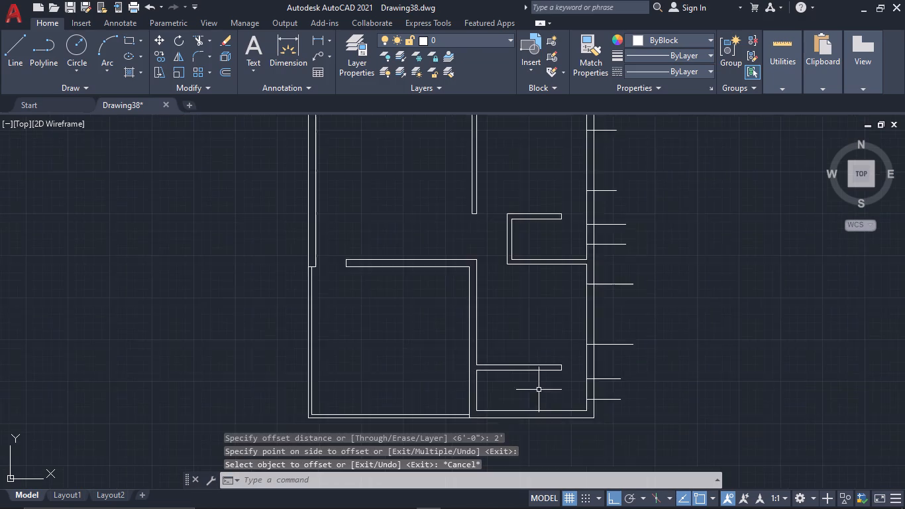
scroll(510, 381, "down", 1)
middle_click_drag(390, 292, 567, 363)
scroll(567, 363, "up", 2)
key("l")
key("space")
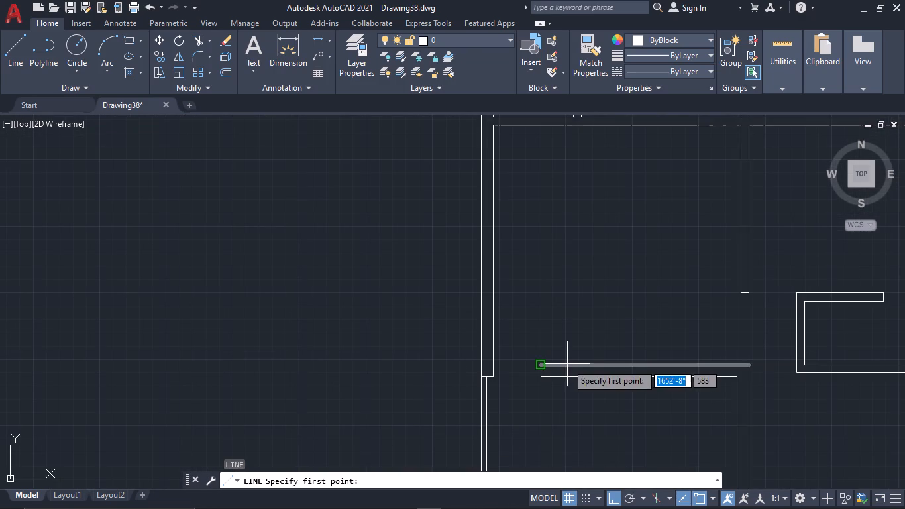
left_click(494, 325)
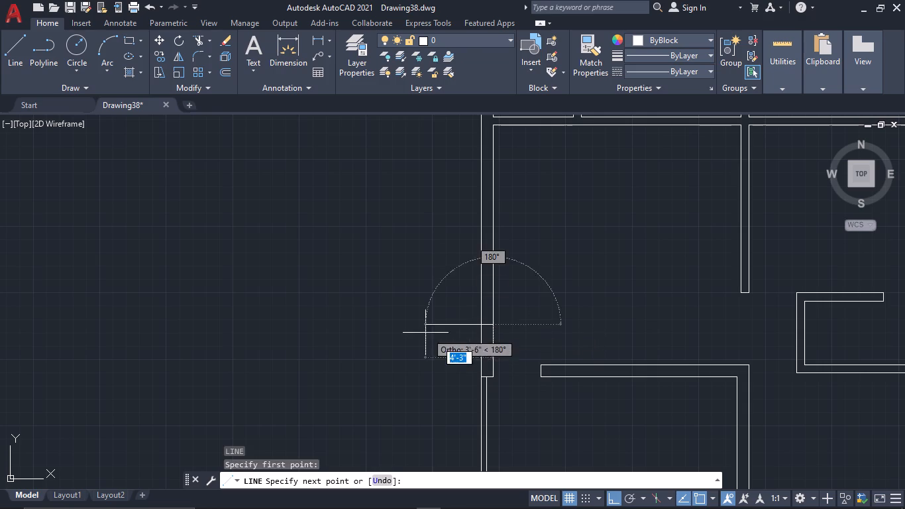
left_click(406, 336)
key("Escape")
Offset the west wall's opening line 6' to the north.
left_click(440, 348)
left_click(425, 311)
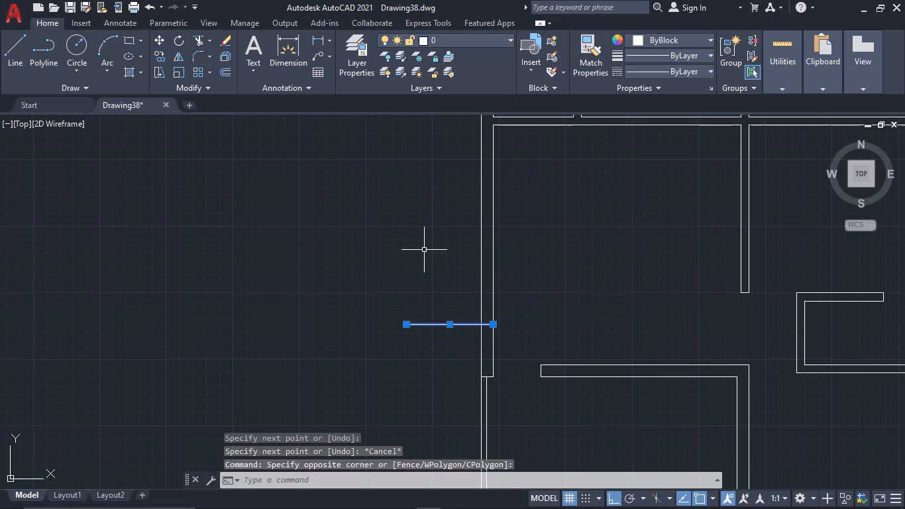
type("of 6'")
key("space")
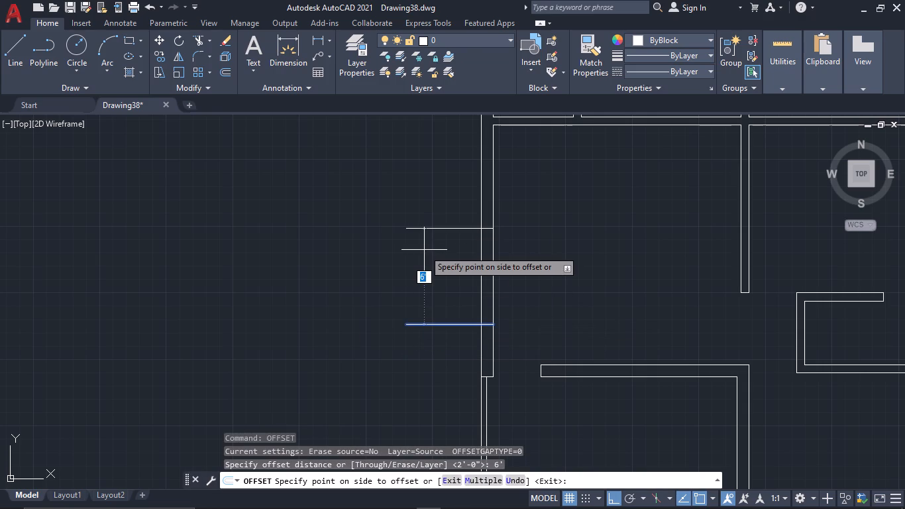
key("Escape")
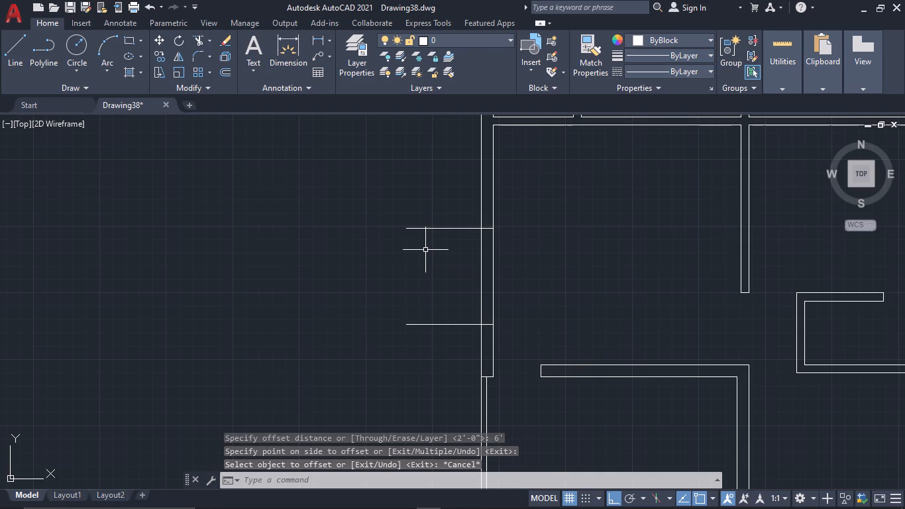
Offset the north outer wall's outer line and its three room-side inner lines 3" into the wall thickness.
scroll(511, 284, "down", 3)
scroll(539, 205, "up", 2)
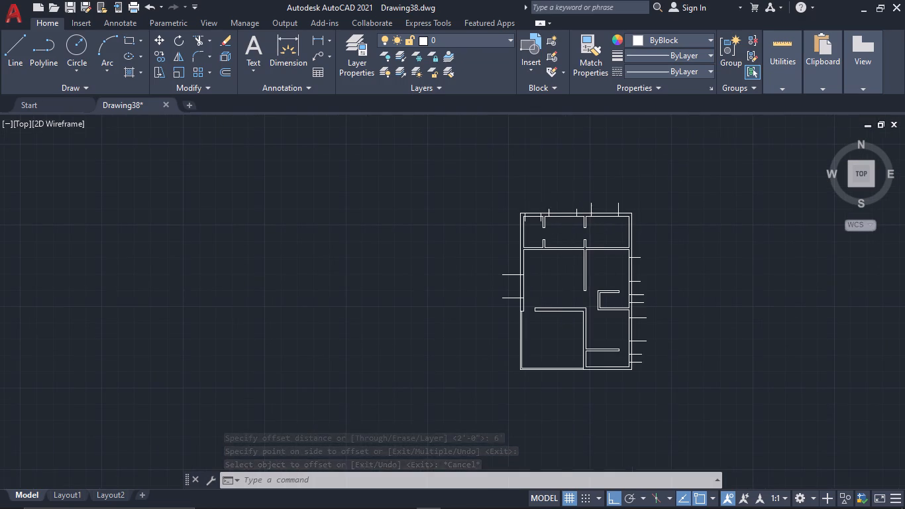
scroll(539, 205, "up", 1)
type("of 3\"")
key("space")
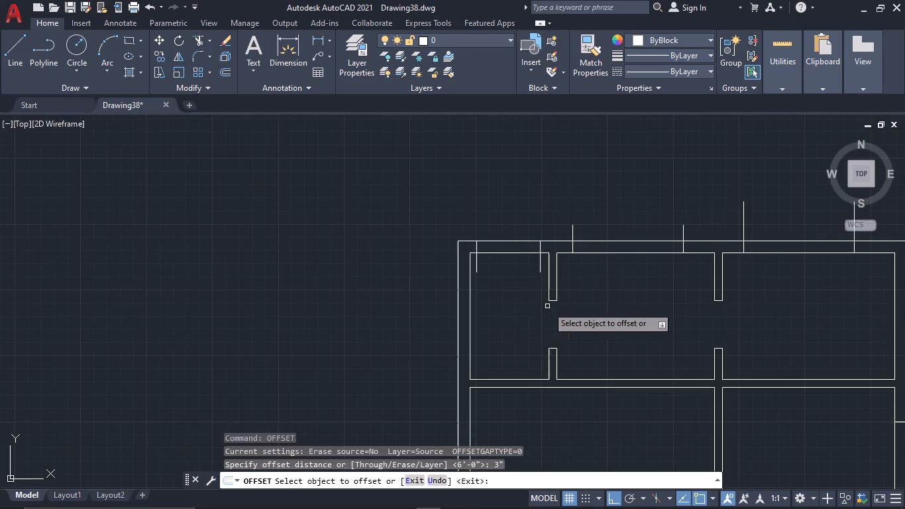
left_click(519, 254)
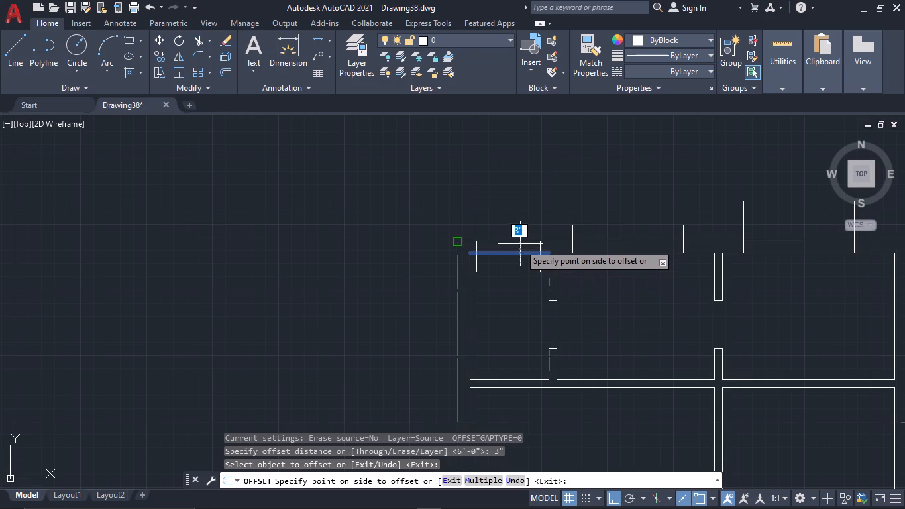
left_click(525, 211)
left_click(527, 242)
left_click(509, 287)
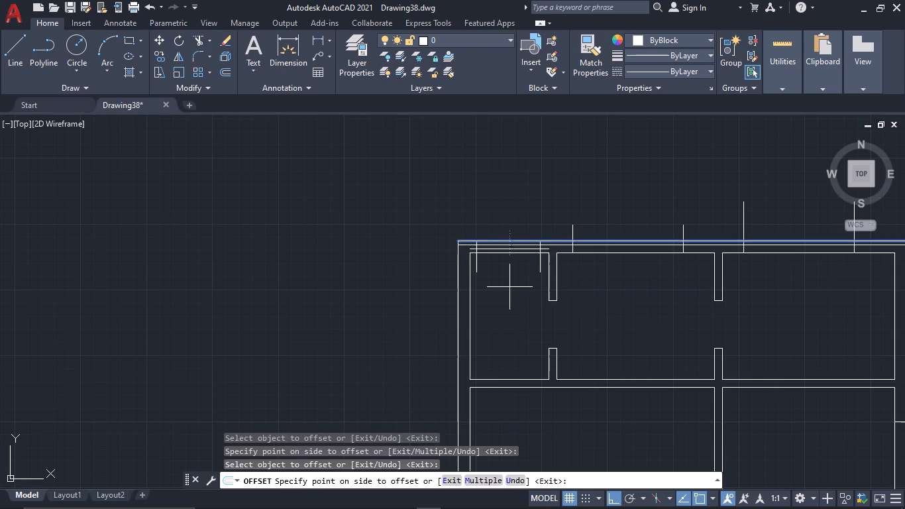
left_click(640, 254)
left_click_drag(644, 215, 649, 223)
middle_click_drag(718, 266, 640, 258)
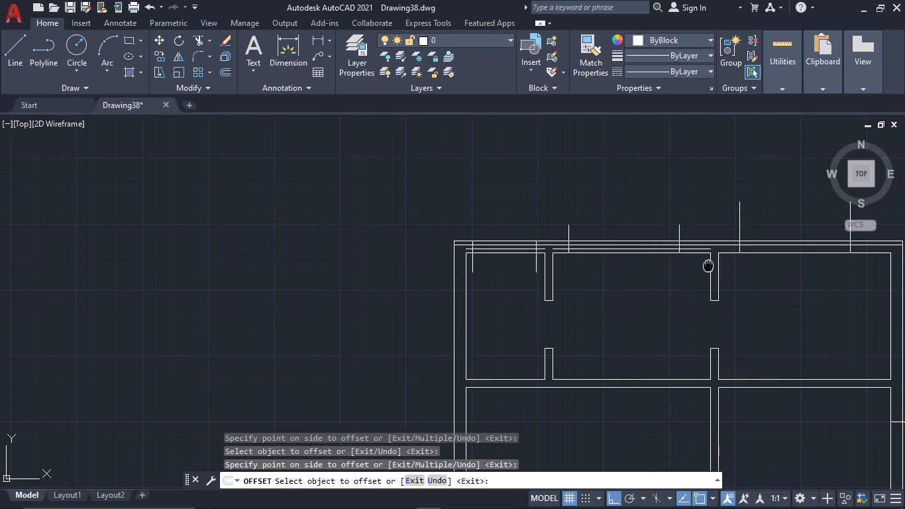
middle_click_drag(640, 258, 624, 256)
left_click(704, 243)
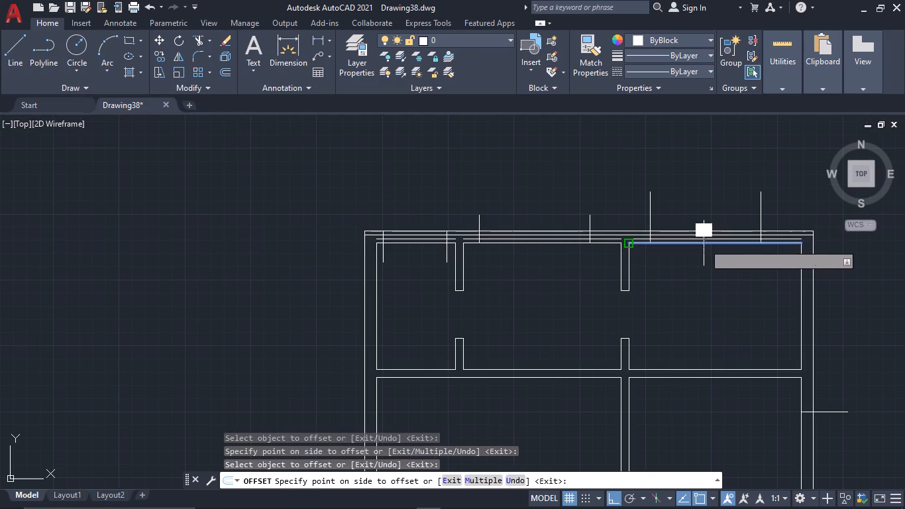
left_click(710, 202)
Offset the east outer wall's outer line and its three inner segments below the north rooms 3" into the wall thickness.
middle_click_drag(714, 268, 604, 170)
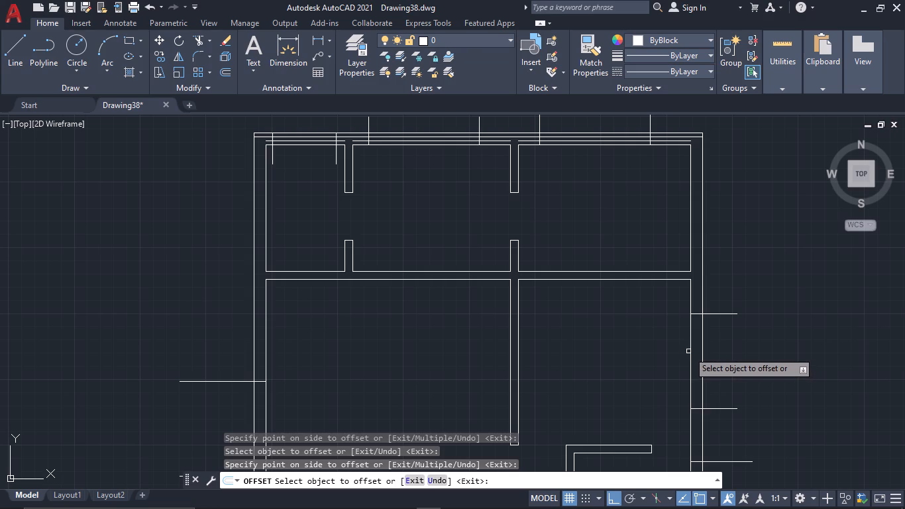
left_click(692, 353)
left_click(714, 354)
left_click(704, 354)
left_click(668, 355)
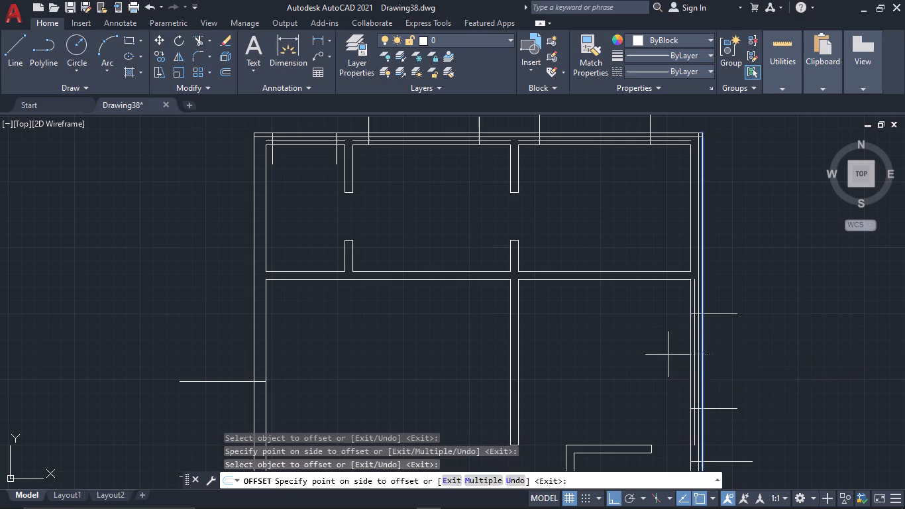
middle_click_drag(670, 363, 647, 186)
left_click(668, 304)
left_click(676, 306)
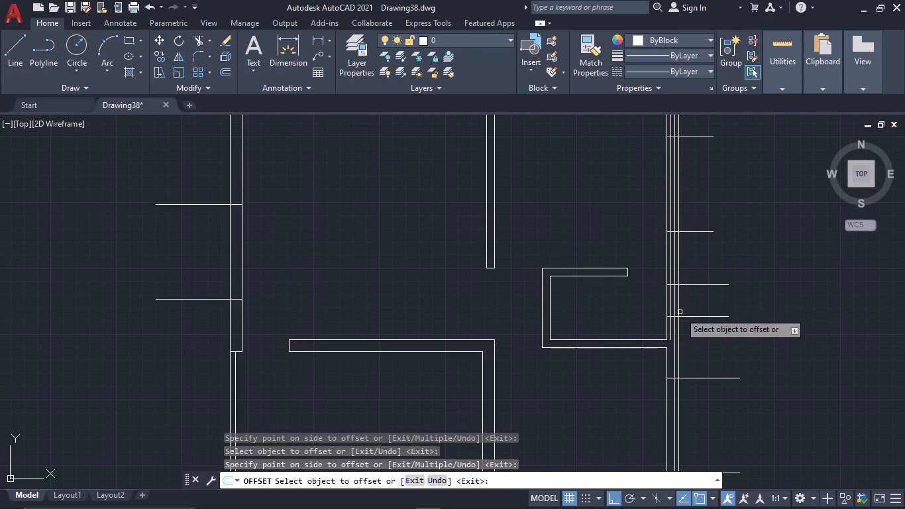
left_click(666, 391)
left_click(719, 400)
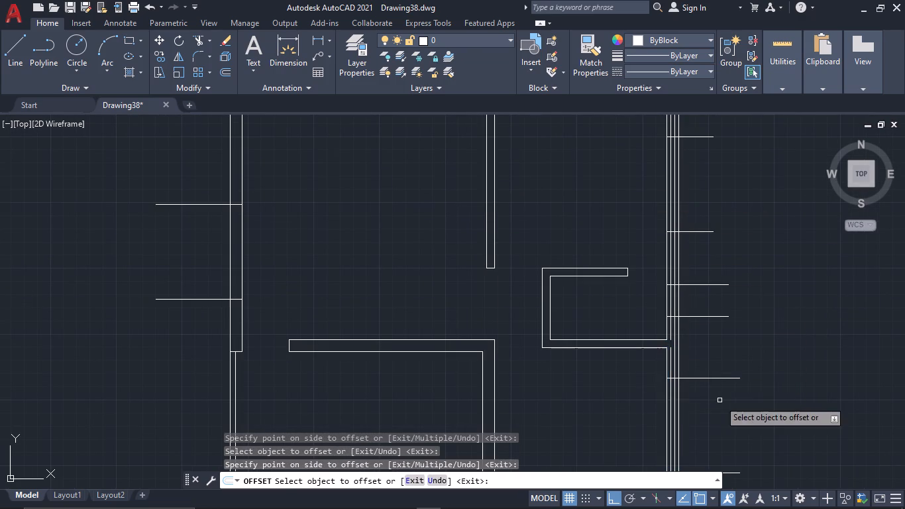
Offset the west outer wall's inner and outer lines 3" into the wall thickness beside the large middle room.
left_click(242, 275)
left_click(233, 271)
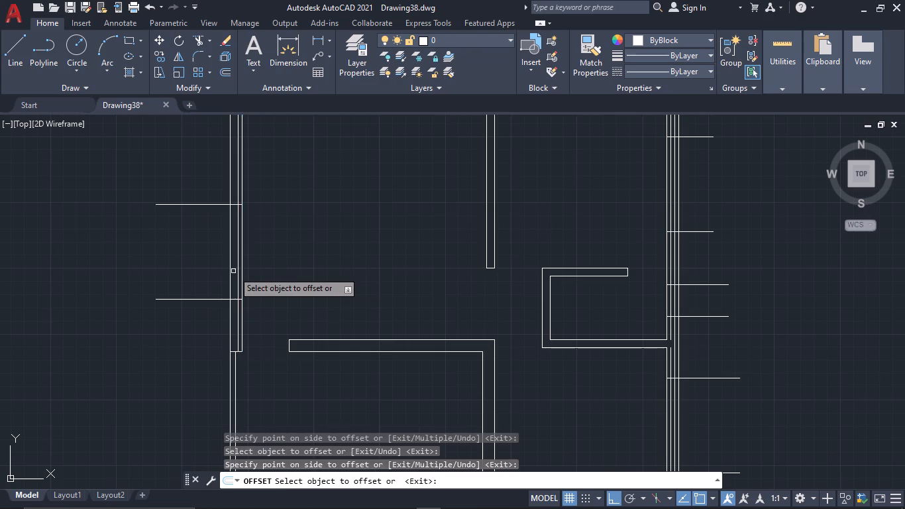
left_click(229, 268)
left_click(272, 270)
key("Escape")
Trim the west opening lines' overhangs outside the wall and the 3" offset lines beyond both ends of that opening.
key("t")
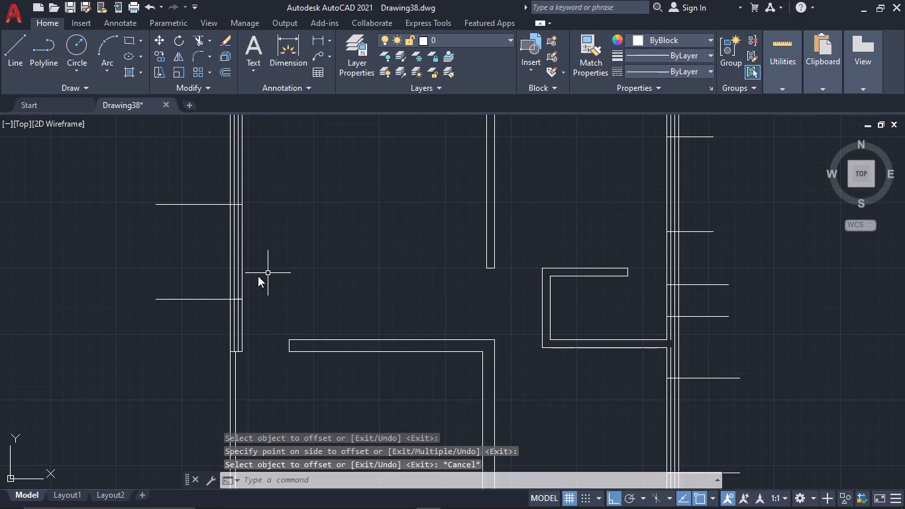
key("r")
key("space")
left_click_drag(201, 315, 198, 177)
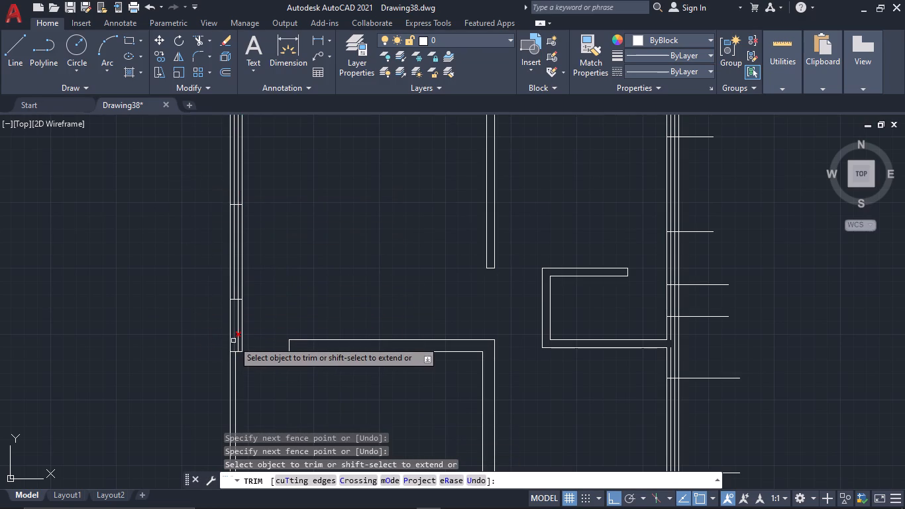
left_click(233, 341)
left_click(237, 341)
middle_click_drag(246, 282, 294, 443)
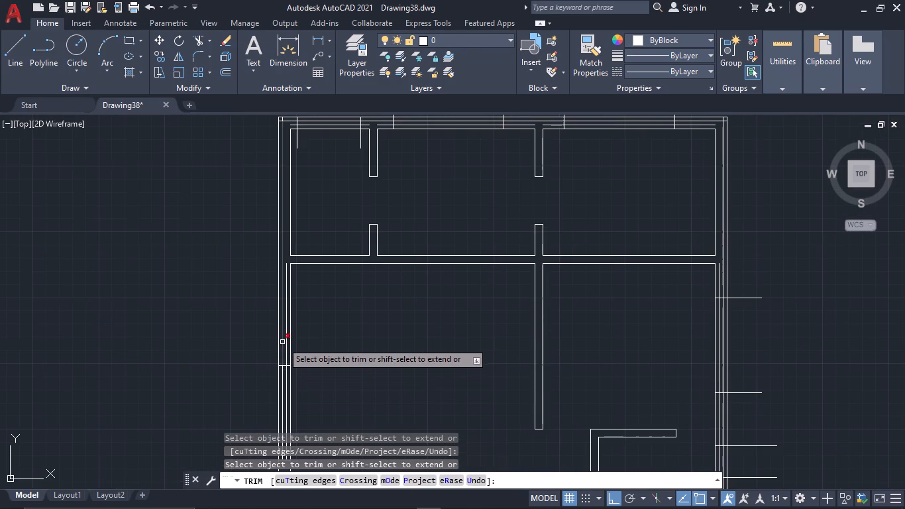
left_click(282, 341)
left_click(286, 343)
Trim the northwest room's opening-line overhangs and the offset lines on both sides, up to the middle north opening.
middle_click_drag(295, 160, 295, 160)
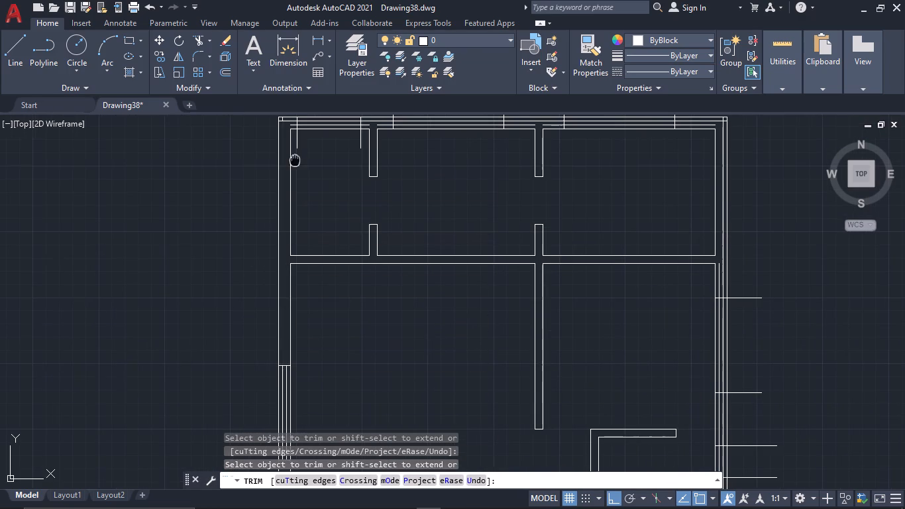
middle_click_drag(295, 160, 304, 327)
scroll(304, 327, "up", 2)
left_click_drag(268, 255, 284, 229)
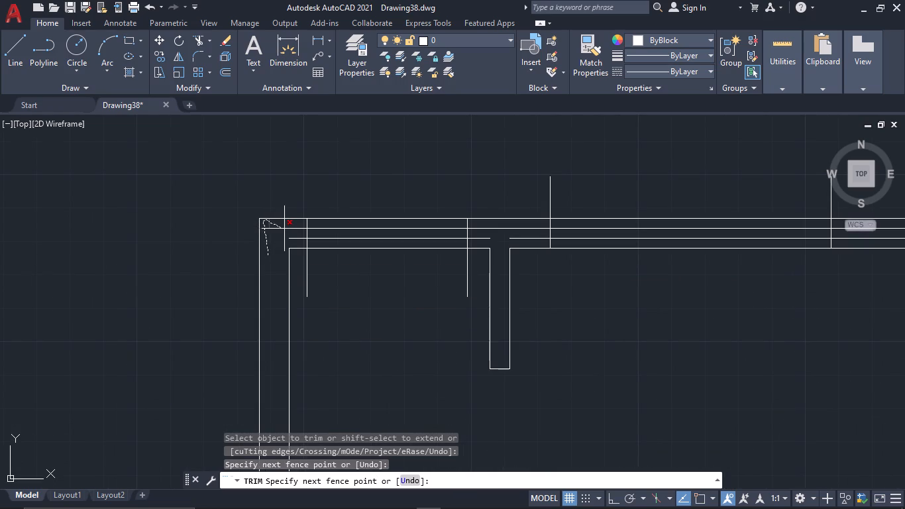
left_click_drag(284, 229, 299, 241)
left_click_drag(298, 265, 460, 274)
left_click_drag(460, 274, 484, 278)
left_click(487, 238)
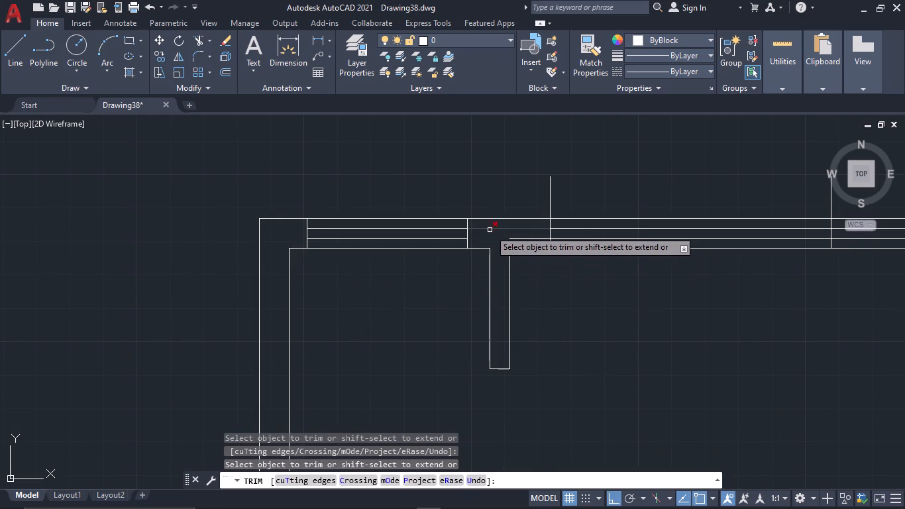
left_click(490, 229)
left_click(525, 240)
Trim the offset lines east of the middle north opening and that opening's line overhangs outside the wall.
middle_click_drag(559, 243, 217, 249)
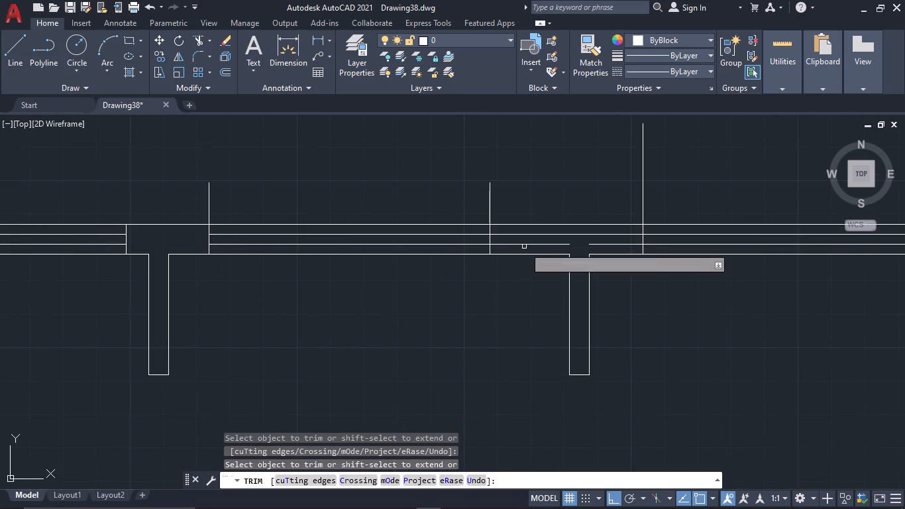
left_click(524, 247)
left_click(527, 231)
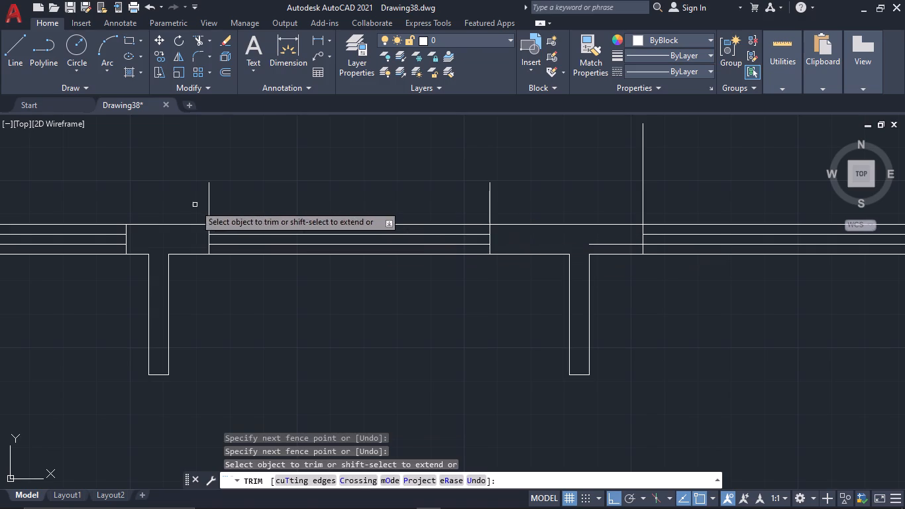
left_click_drag(190, 202, 535, 203)
Trim the northeast opening's line overhangs and the offset lines beside it, including the short remnant at the northeast corner.
middle_click_drag(572, 226, 342, 256)
left_click_drag(331, 228, 700, 197)
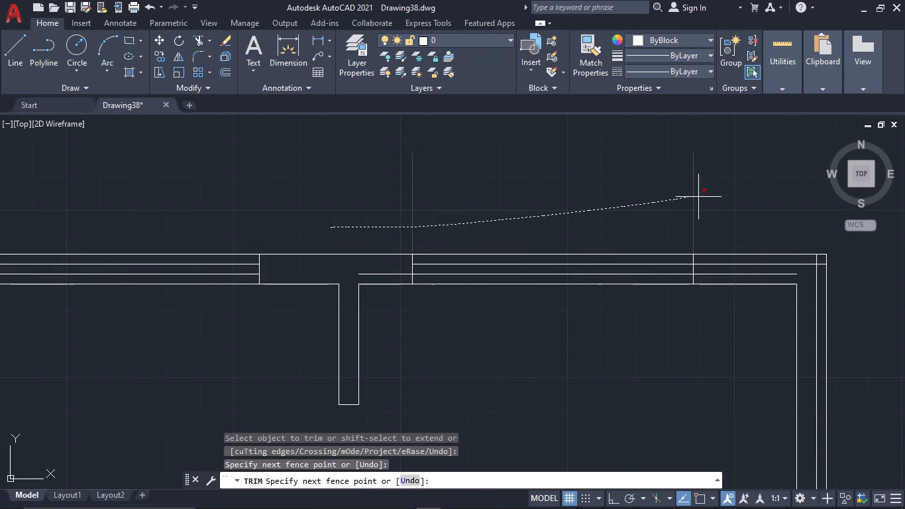
left_click_drag(700, 197, 745, 197)
left_click(396, 273)
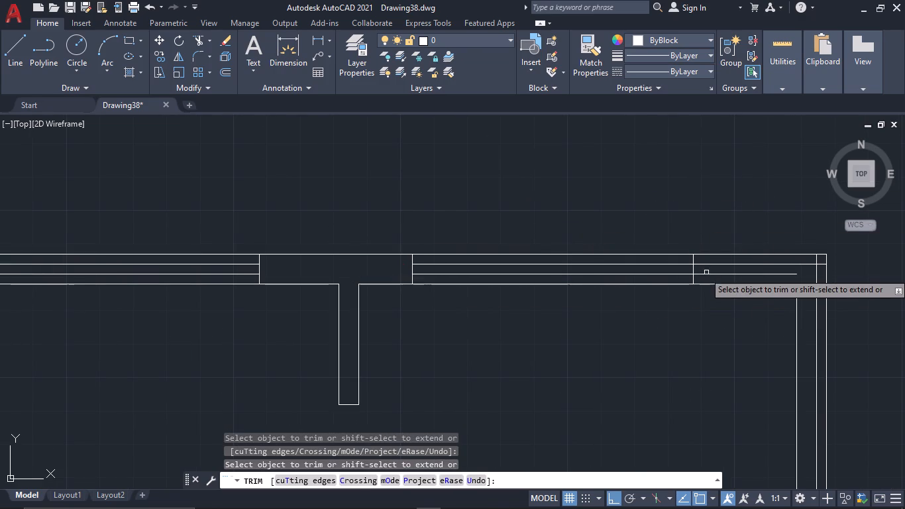
left_click(706, 276)
left_click(708, 264)
middle_click_drag(725, 281, 513, 268)
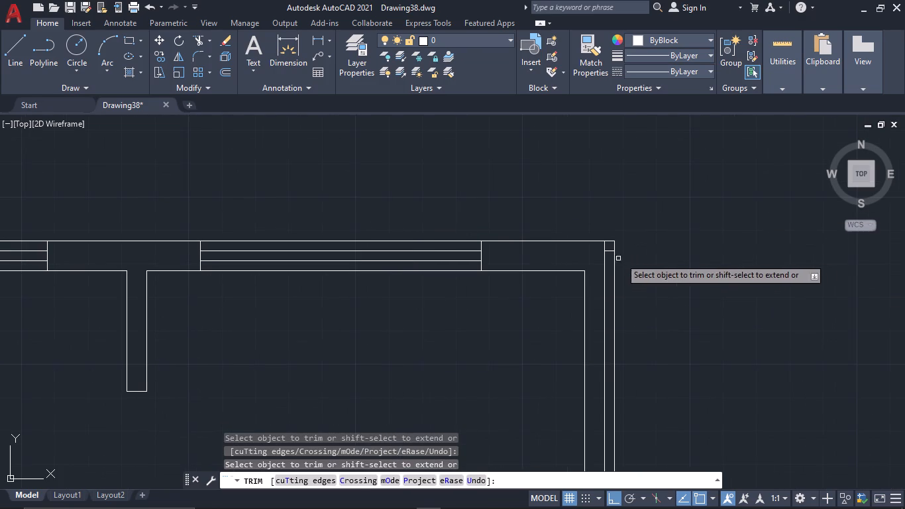
left_click(612, 250)
Trim the northernmost east-wall opening's line overhangs and the offset lines running beyond both of its ends.
scroll(625, 291, "down", 3)
middle_click_drag(634, 319, 623, 237)
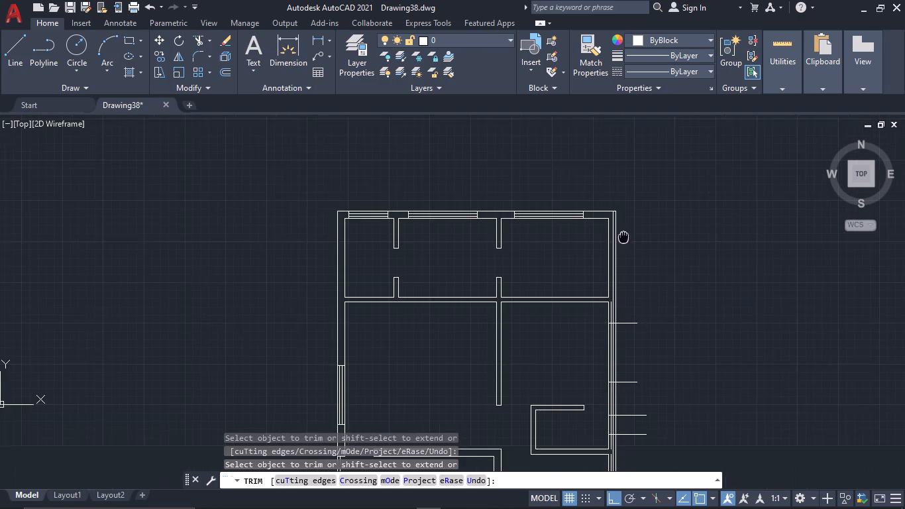
middle_click_drag(623, 237, 623, 237)
left_click(612, 299)
left_click(610, 299)
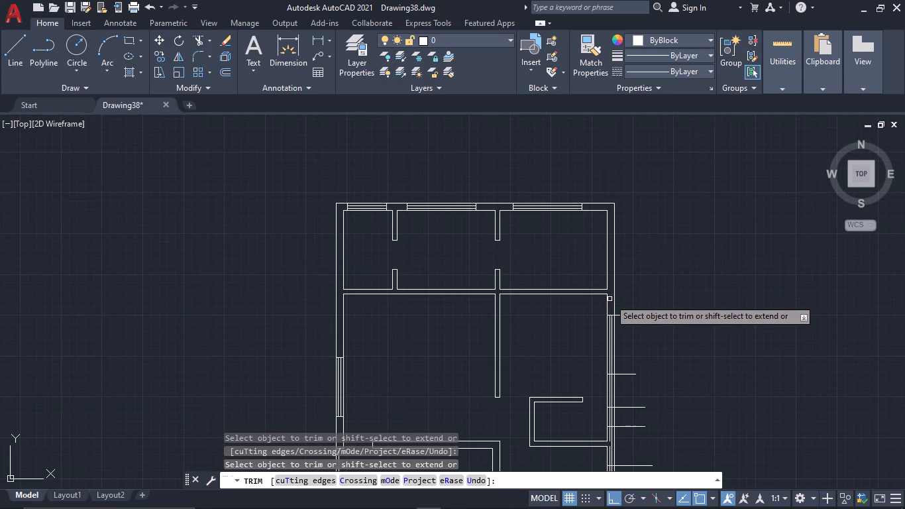
scroll(619, 321, "up", 3)
left_click_drag(613, 227, 621, 377)
middle_click_drag(619, 398, 611, 141)
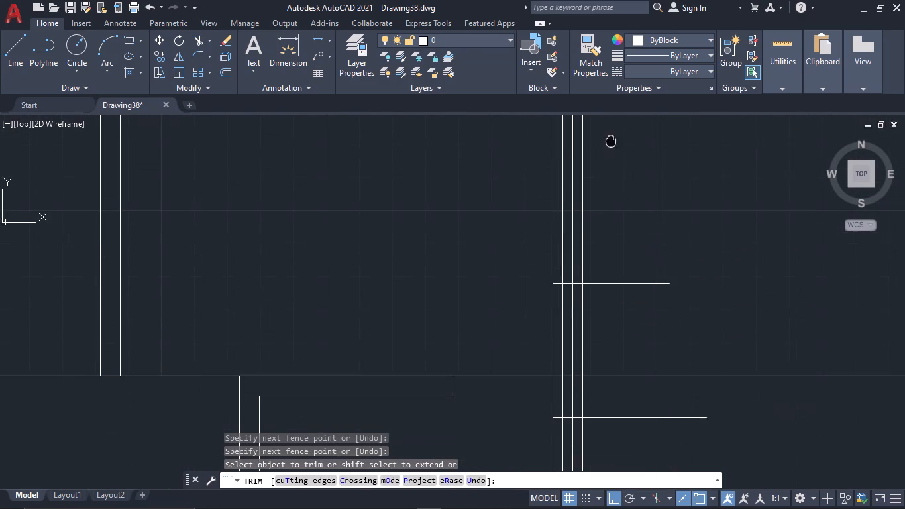
left_click_drag(613, 197, 604, 310)
left_click(572, 312)
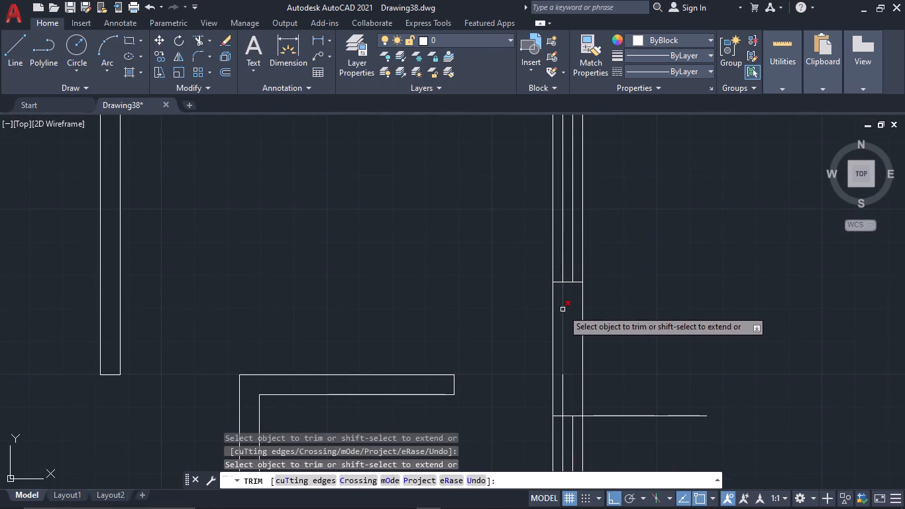
left_click(562, 310)
Trim the overhangs of the east wall's second and third openings from the north, plus the offset lines beyond both ends of the second opening.
scroll(576, 312, "down", 2)
middle_click_drag(588, 319, 586, 194)
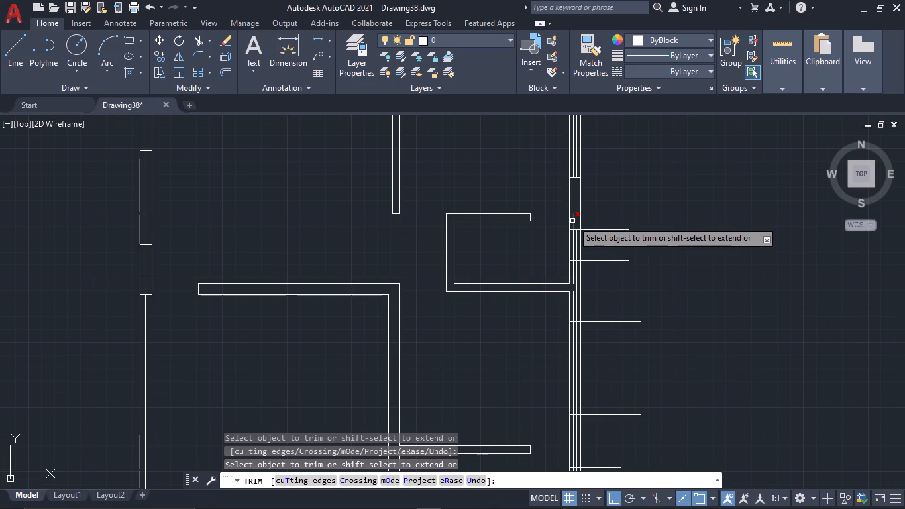
left_click(572, 221)
scroll(573, 222, "up", 4)
scroll(633, 266, "down", 1)
middle_click_drag(634, 266, 597, 100)
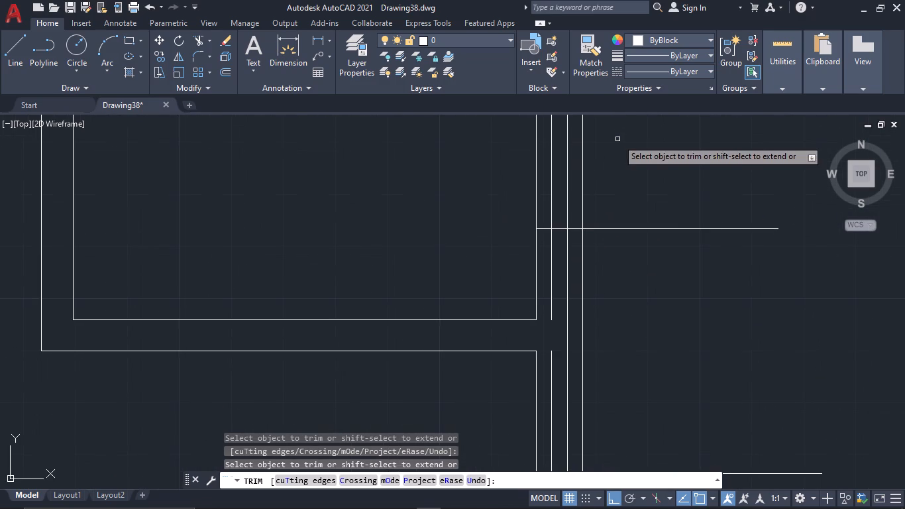
scroll(617, 142, "down", 2)
left_click_drag(629, 123, 638, 454)
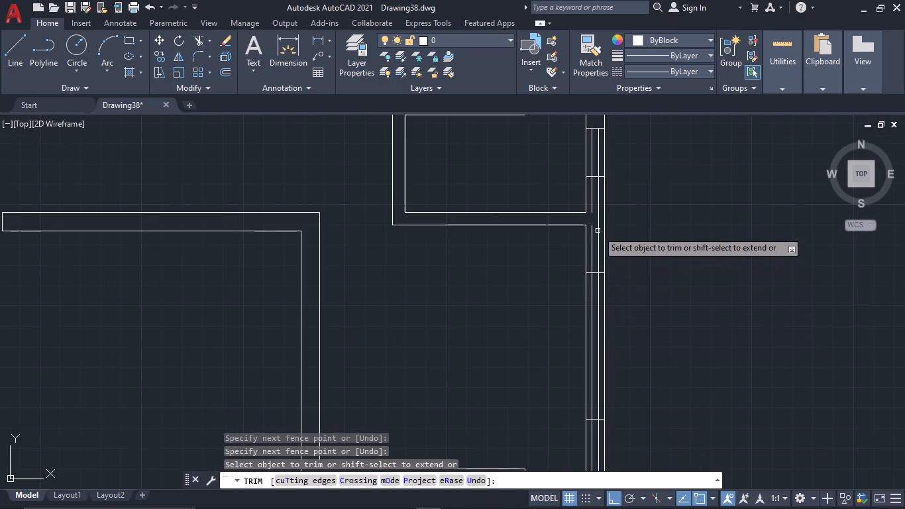
left_click(592, 211)
left_click(598, 213)
left_click(592, 231)
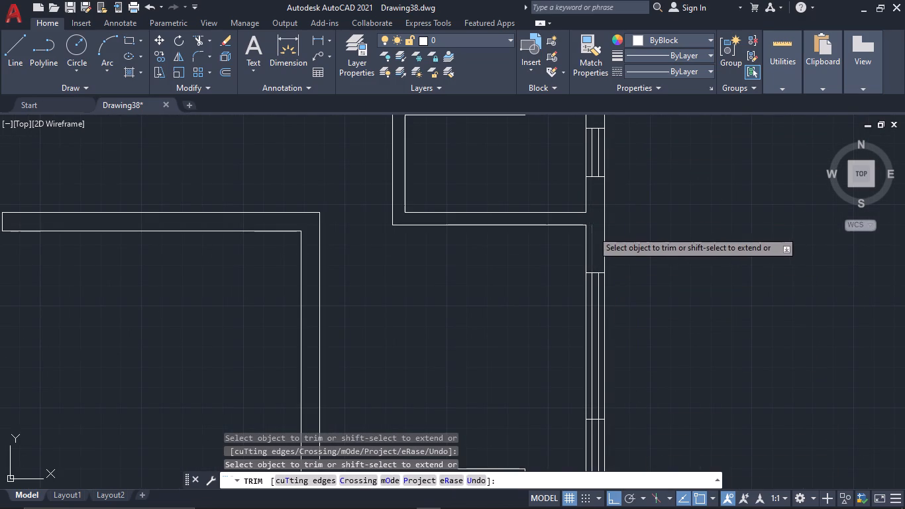
Trim the southernmost east-wall opening's line overhangs and the offset lines running beyond both of its ends to the southeast corner.
middle_click_drag(613, 307, 598, 158)
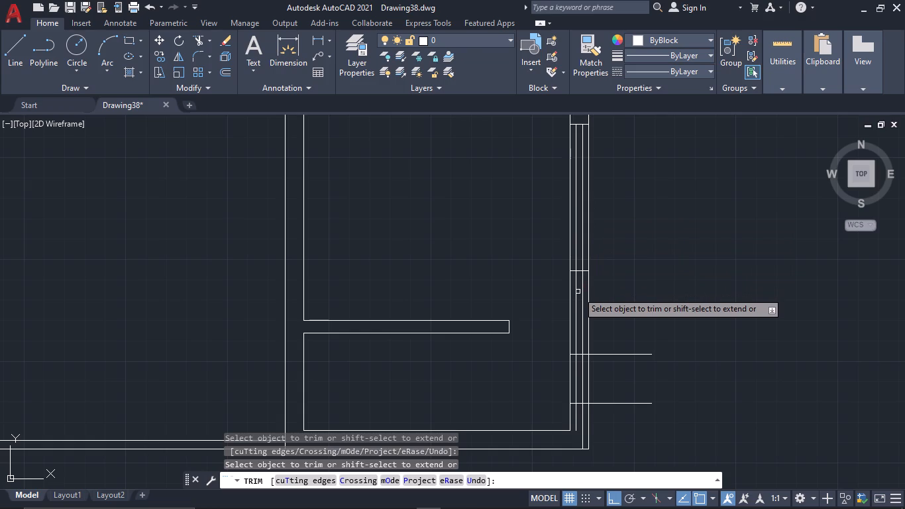
left_click(576, 291)
left_click(583, 292)
left_click_drag(609, 336, 604, 428)
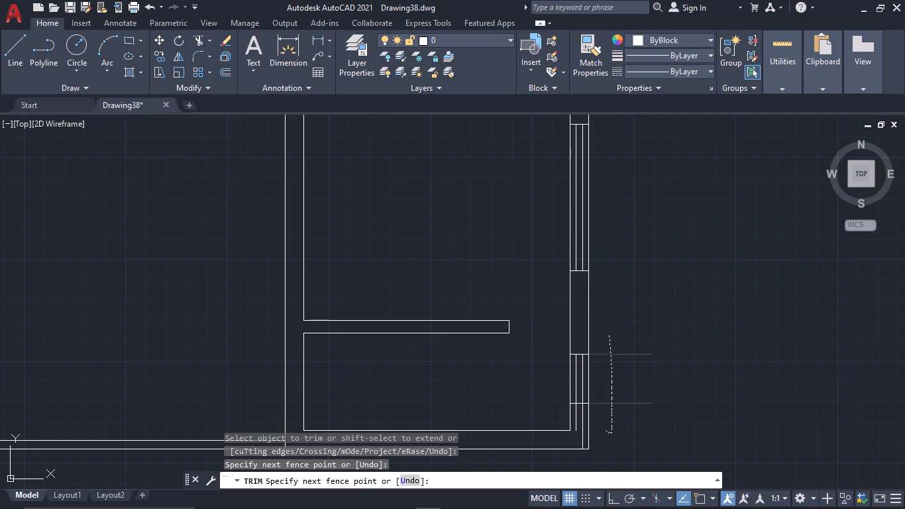
middle_click_drag(609, 400, 608, 331)
left_click(582, 353)
left_click(574, 351)
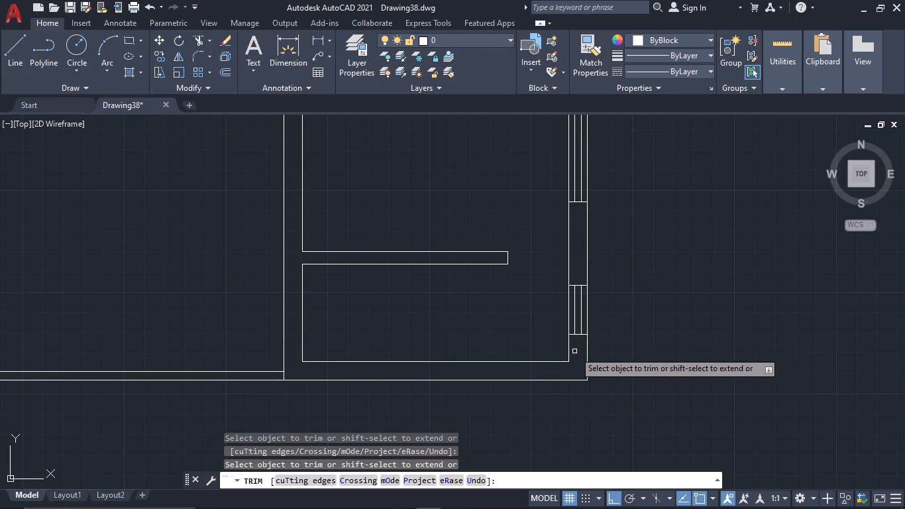
key("Escape")
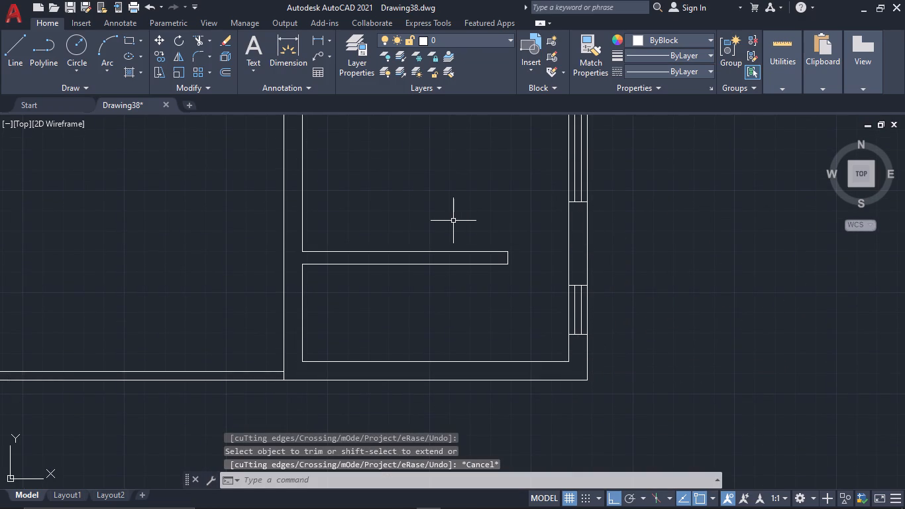
Draw a jamb line across the north rooms' horizontal partition, just east of the western stub wall, and trim its overhang below.
scroll(453, 221, "down", 2)
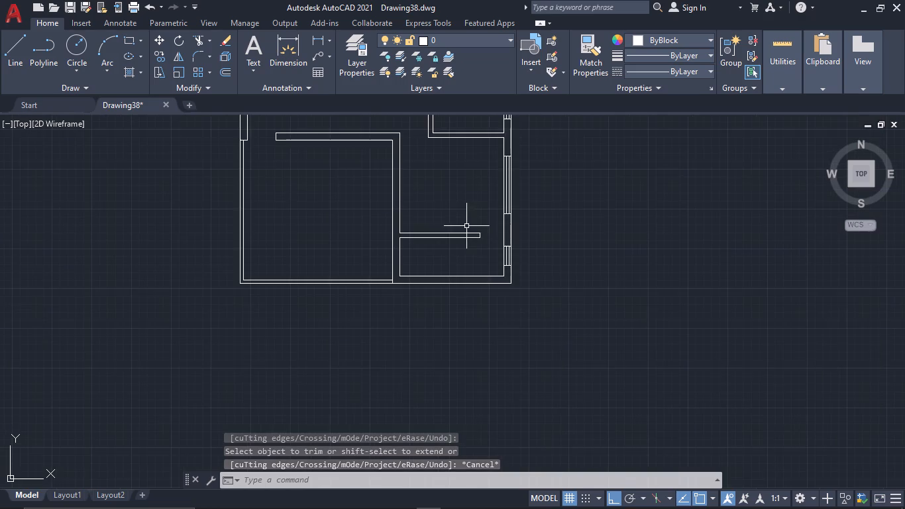
middle_click_drag(463, 221, 513, 403)
middle_click_drag(460, 260, 470, 347)
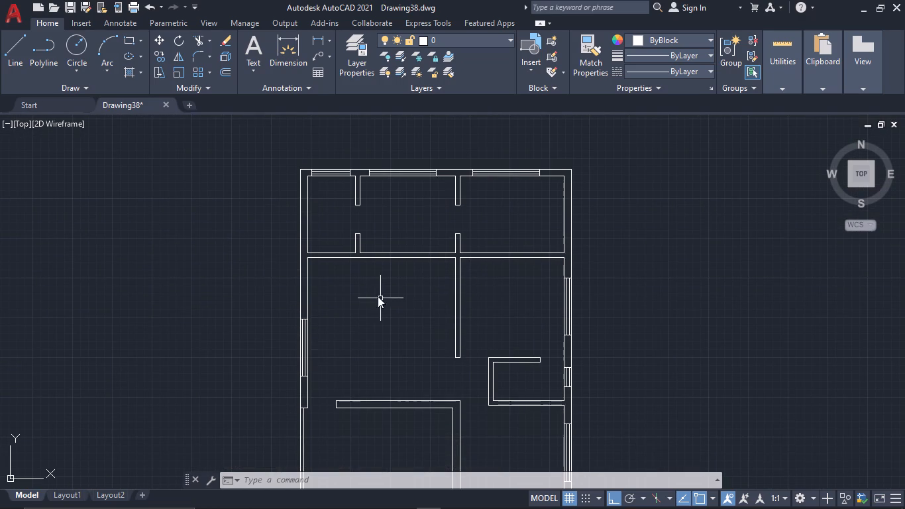
key("l")
key("space")
scroll(348, 256, "up", 2)
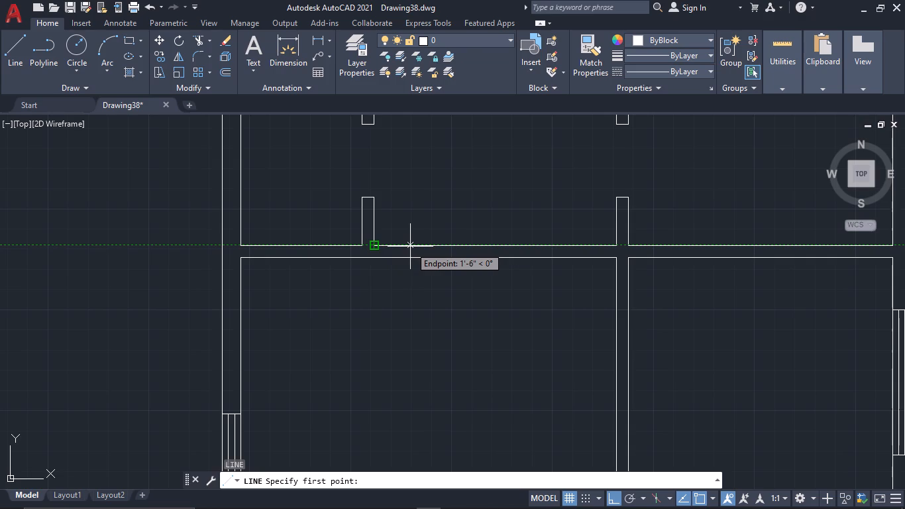
left_click_drag(406, 246, 406, 254)
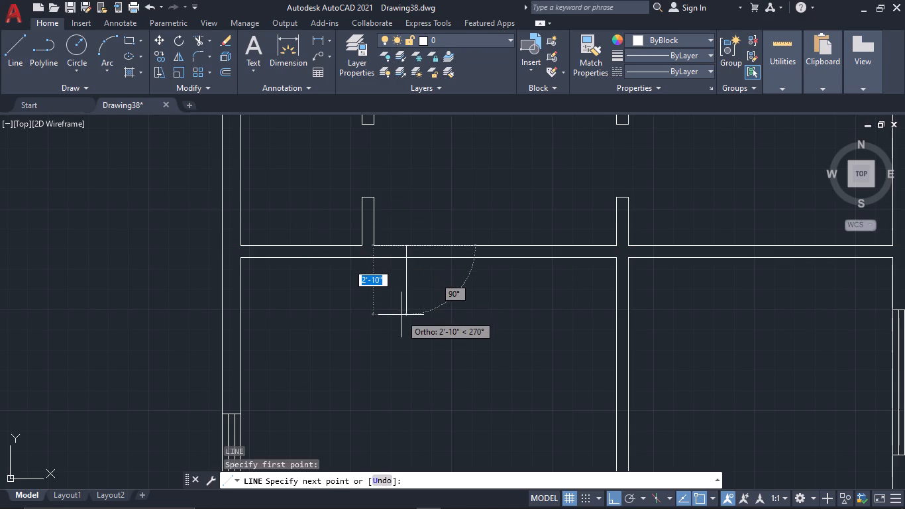
left_click(401, 315)
key("Escape")
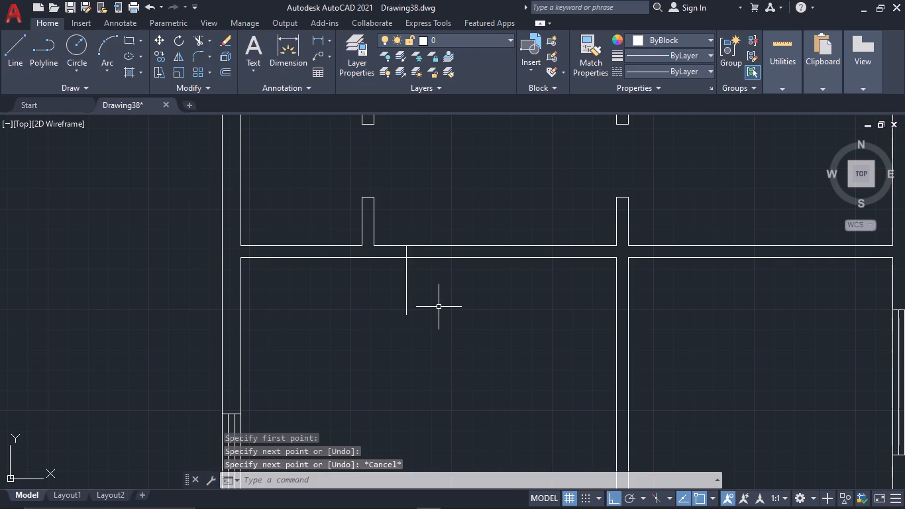
type("tr")
key("space")
left_click_drag(366, 288, 554, 289)
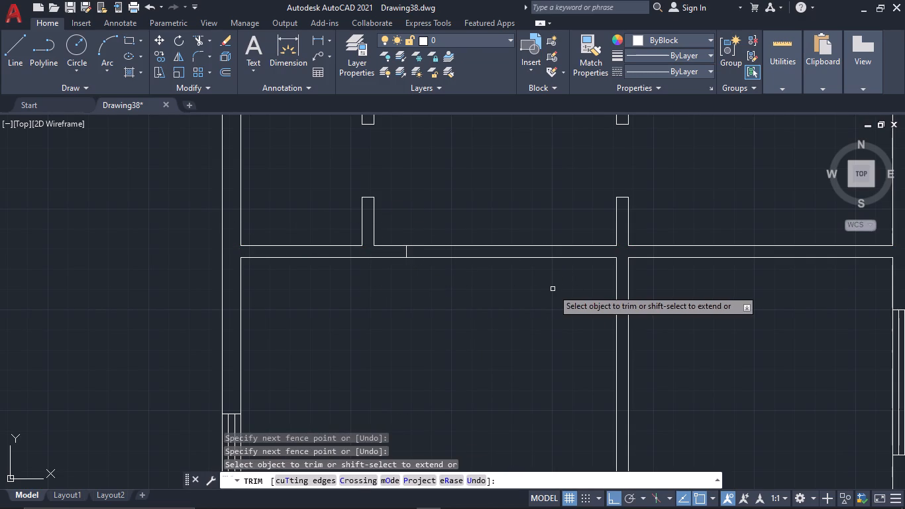
key("Escape")
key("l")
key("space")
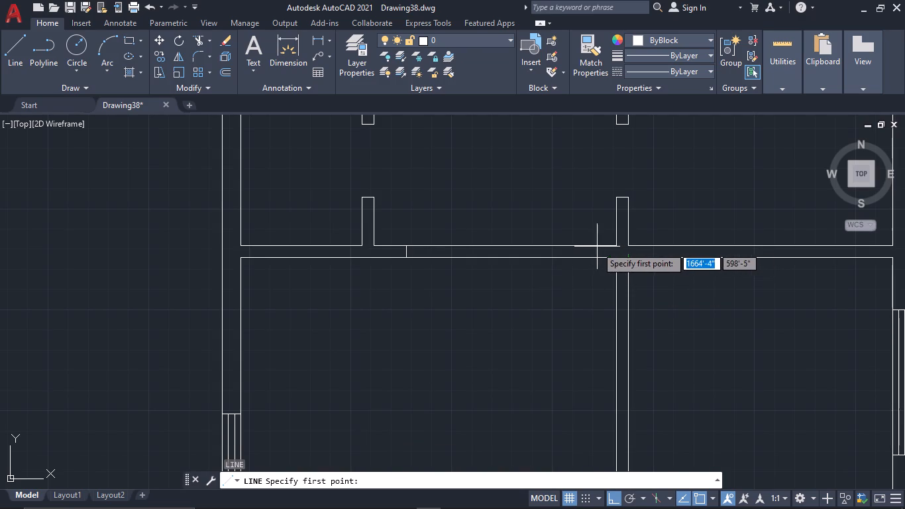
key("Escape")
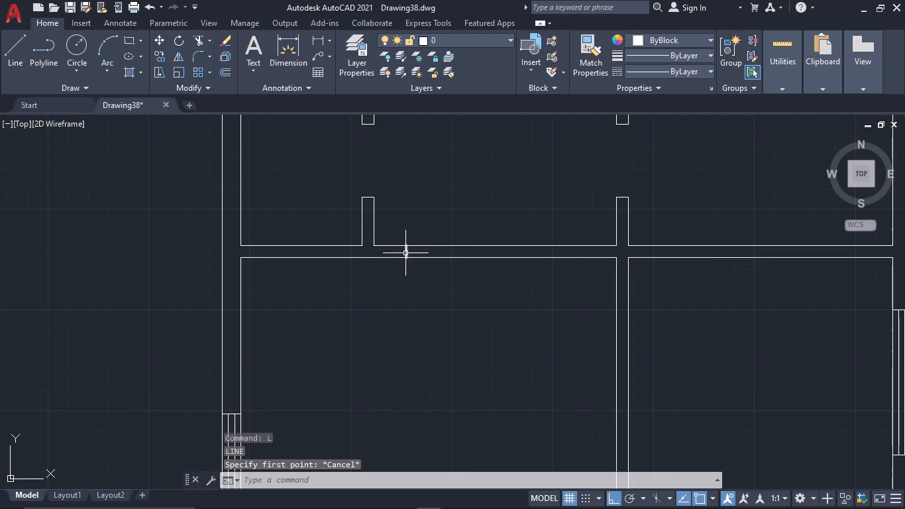
Offset the new jamb line 6' east and trim the partition lines between the two jambs to open the doorway.
left_click(405, 253)
type("of 5'")
key("space")
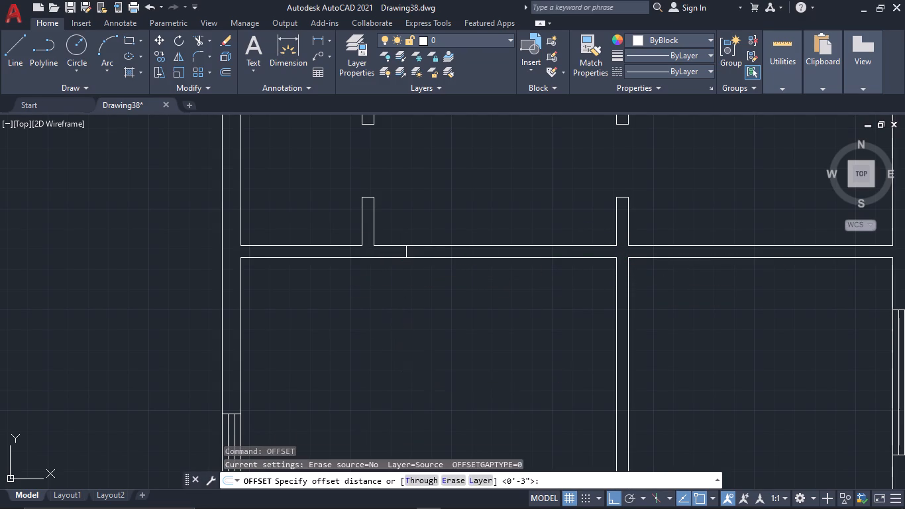
type("6'")
key("space")
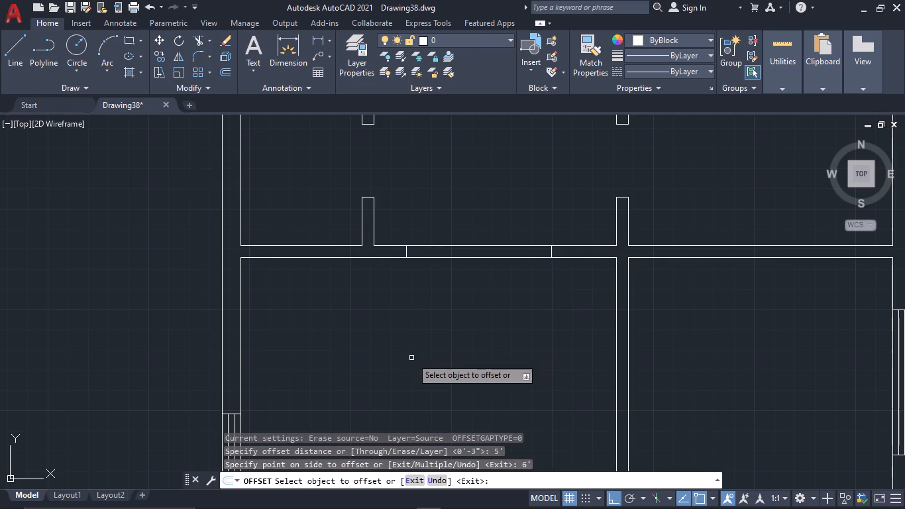
key("Escape")
key("t")
key("r")
key("space")
left_click_drag(456, 296, 464, 213)
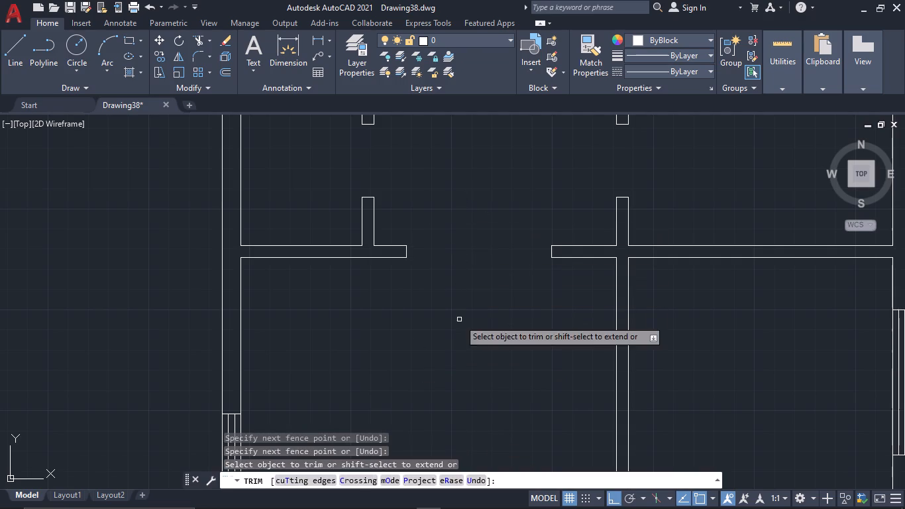
key("Escape")
Widen the doorway slightly by drawing a new jamb line just east of its east end and trimming away the leftover wall end.
scroll(459, 319, "down", 1)
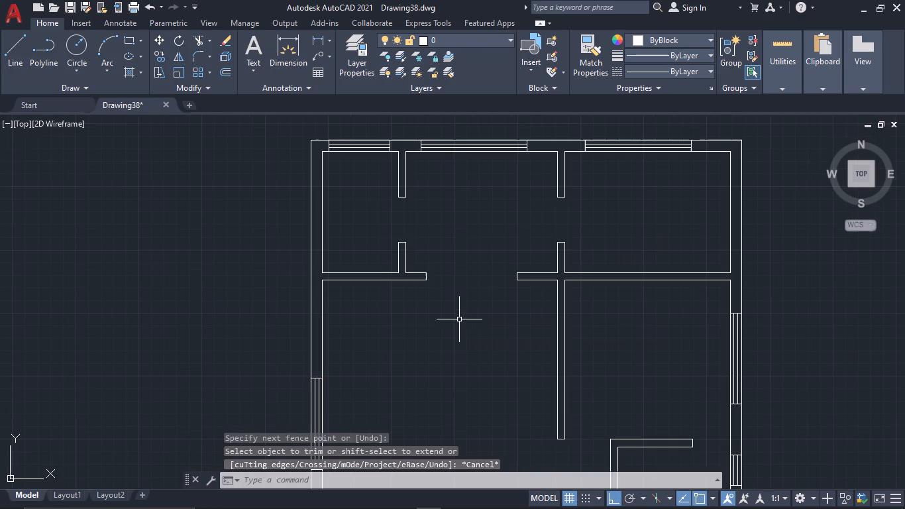
middle_click_drag(464, 337, 442, 299)
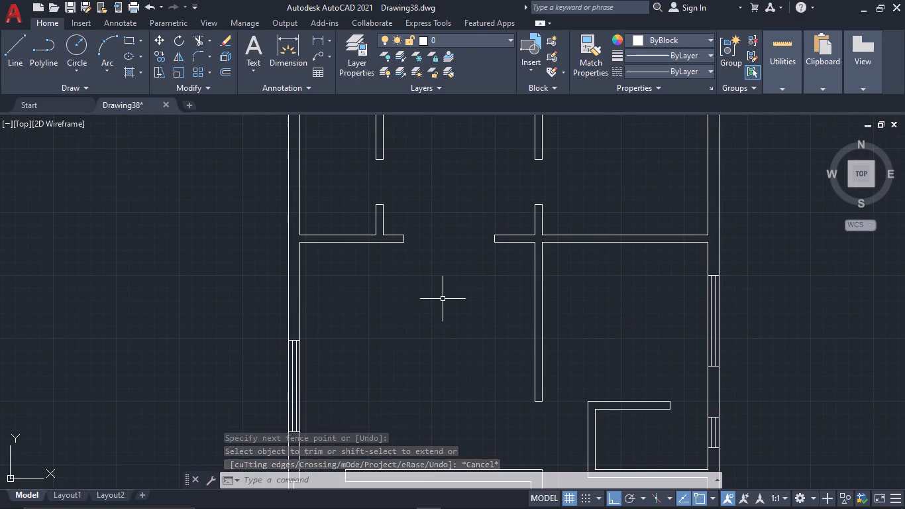
scroll(469, 280, "up", 1)
key("l")
key("space")
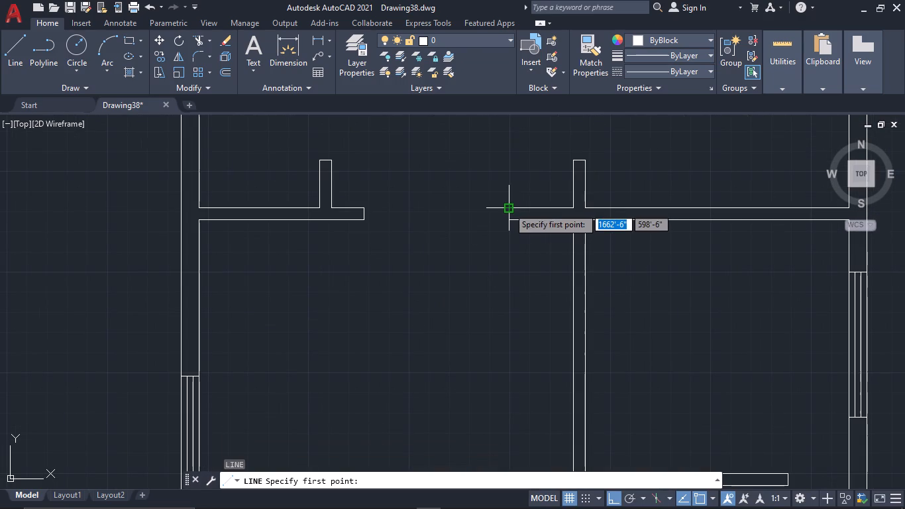
left_click(516, 208)
left_click(517, 245)
key("Escape")
type("tr")
key("space")
left_click_drag(525, 235, 498, 236)
left_click_drag(511, 225, 509, 194)
left_click(509, 212)
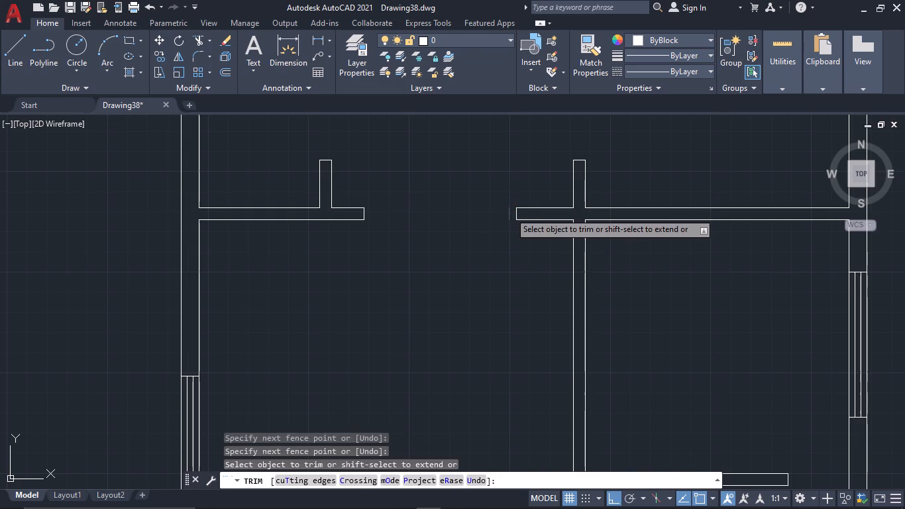
scroll(489, 290, "down", 3)
key("Escape")
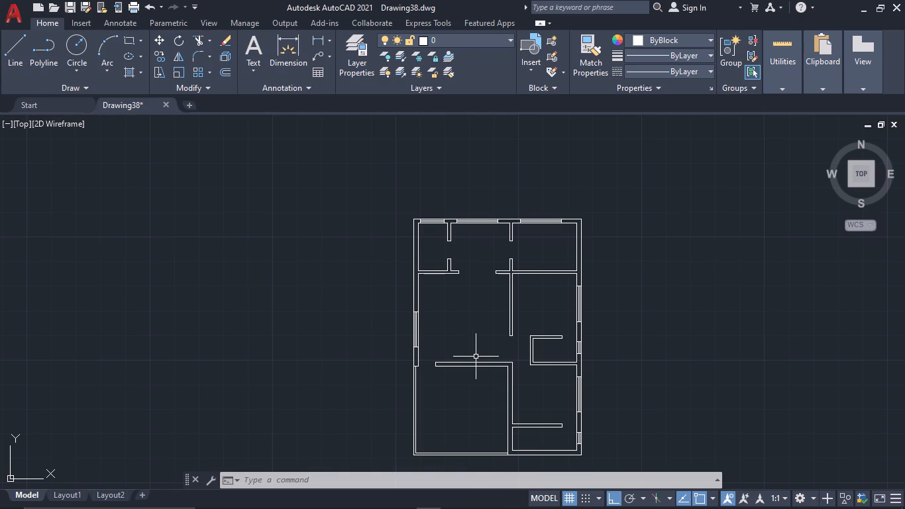
Measure the dimensions of the large room south of the new doorway with the quick Measure tool.
left_click(791, 74)
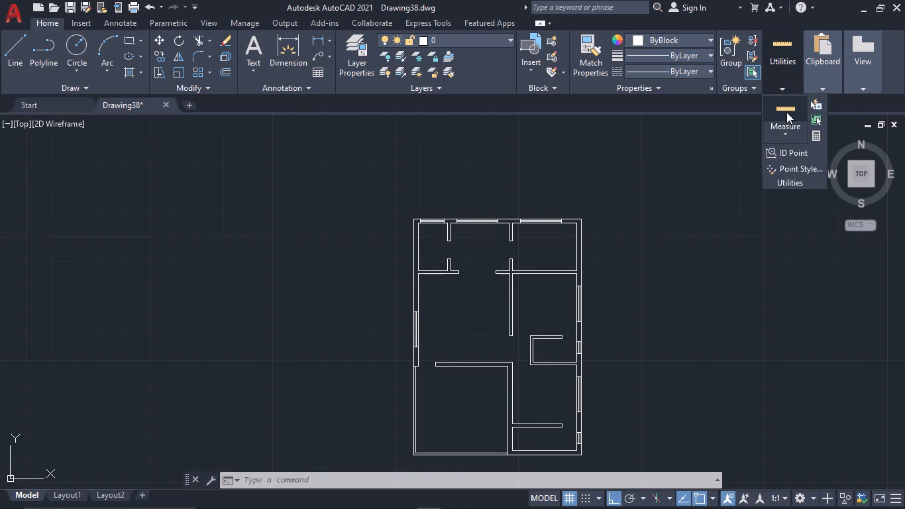
left_click(784, 111)
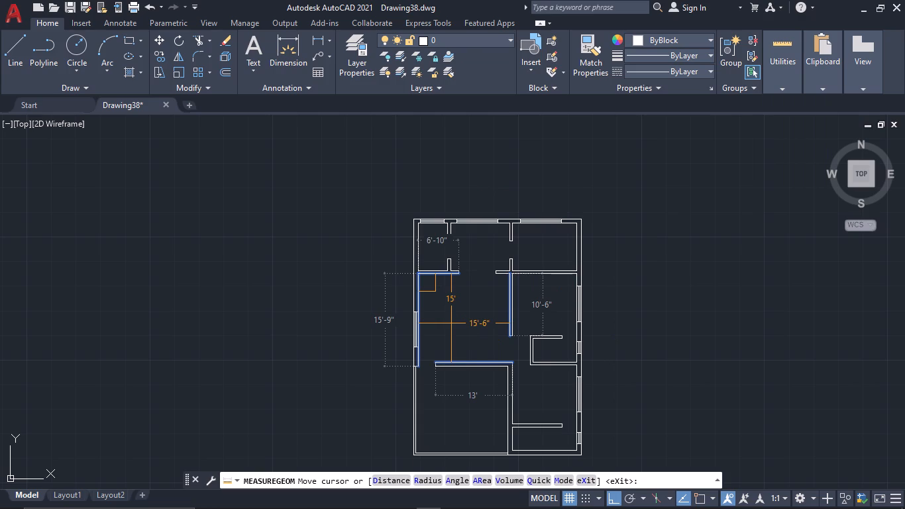
key("Escape")
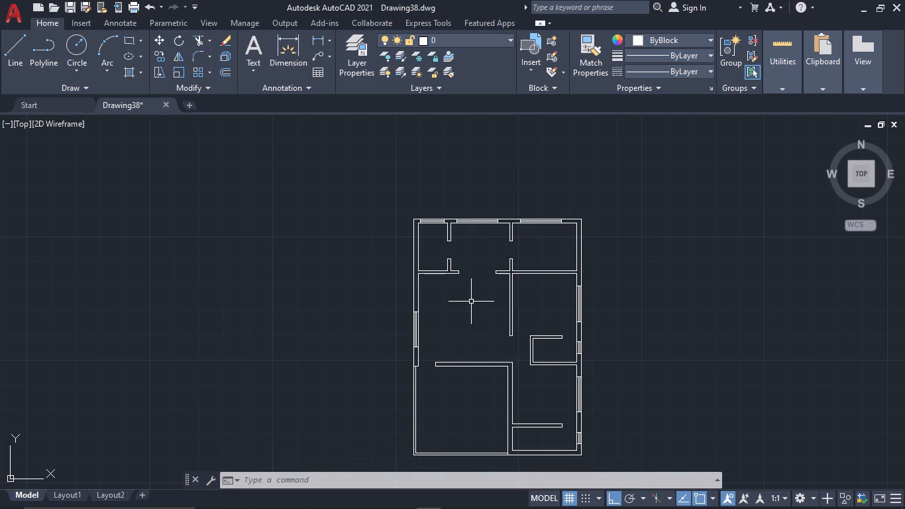
Insert the Door - Metric block in the middle north room, just above the new doorway.
left_click(537, 64)
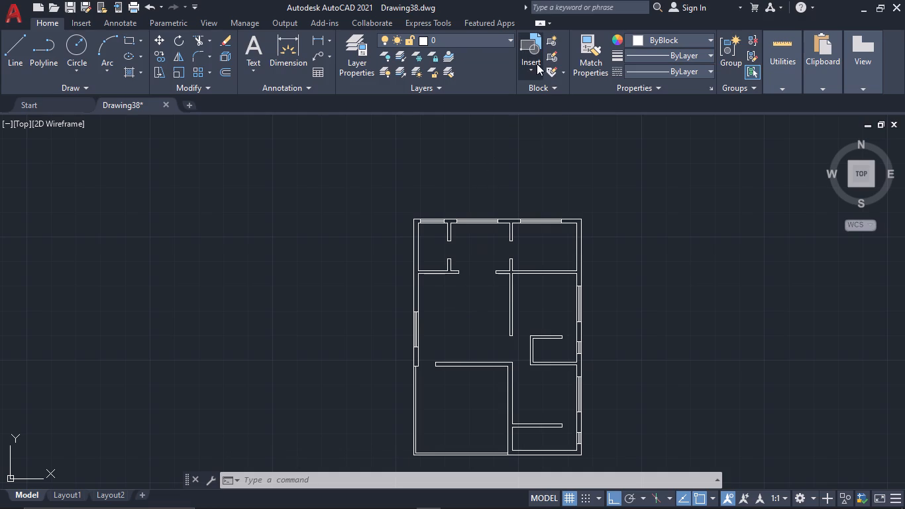
scroll(695, 183, "up", 5)
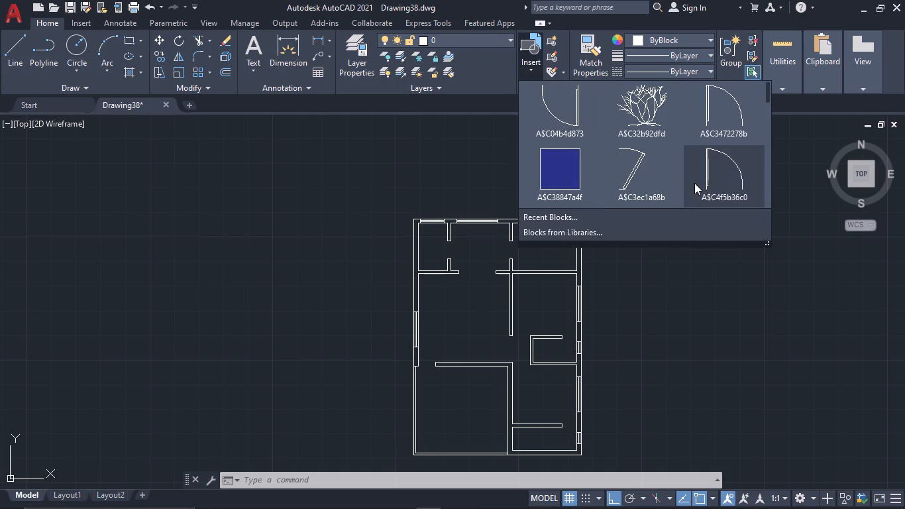
scroll(595, 134, "down", 4)
scroll(651, 146, "down", 12)
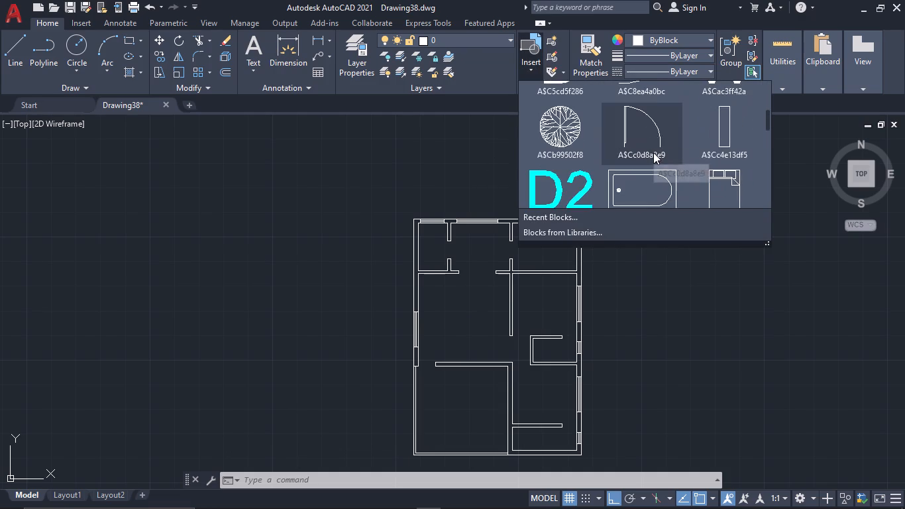
scroll(653, 154, "down", 14)
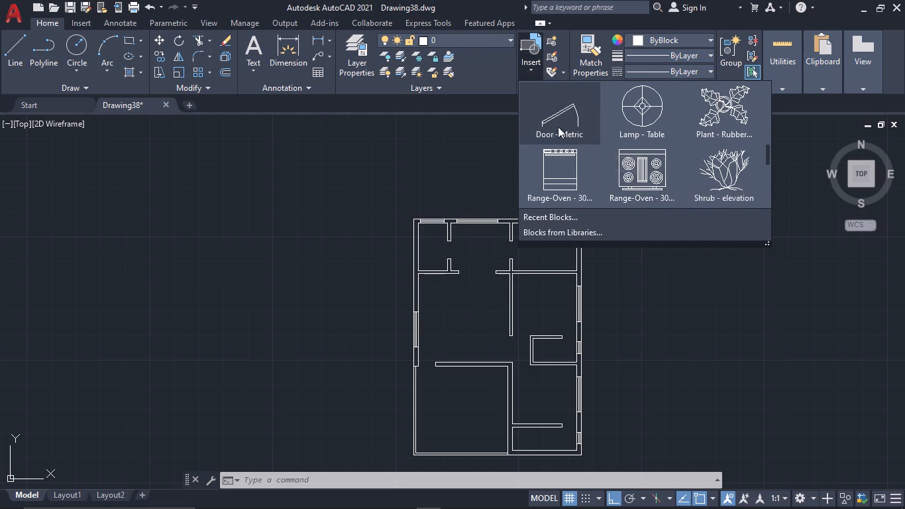
left_click(552, 123)
scroll(462, 258, "up", 4)
left_click(470, 253)
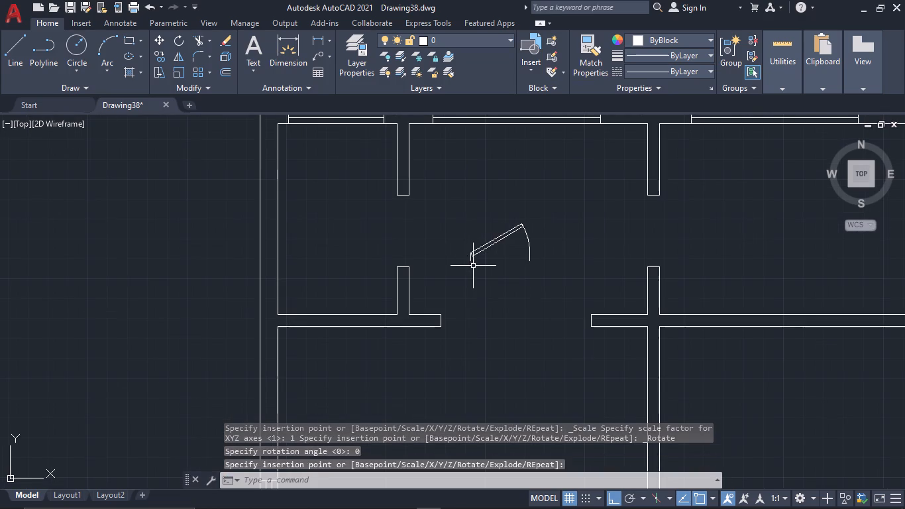
Set the inserted door block's opening angle to 90° so its leaf stands fully open.
left_click_drag(473, 266, 467, 258)
left_click(461, 253)
scroll(463, 262, "up", 3)
scroll(460, 196, "down", 2)
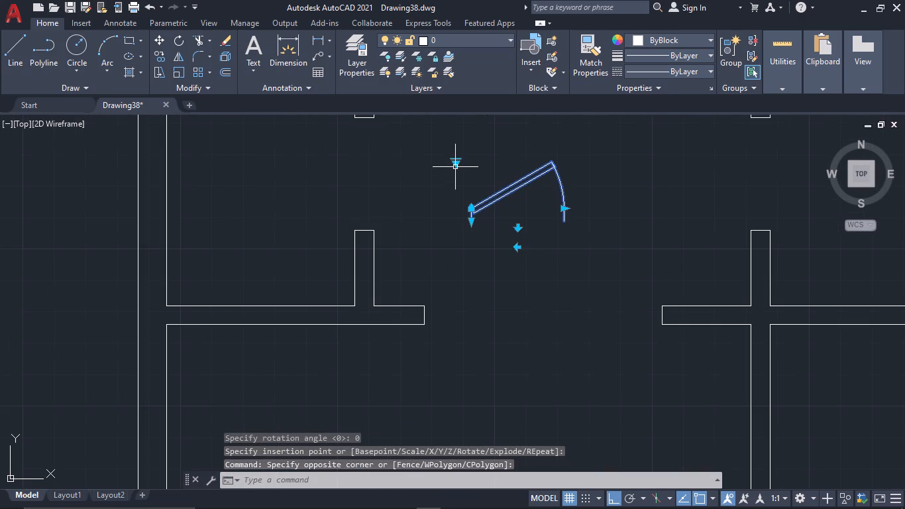
left_click(455, 166)
left_click(456, 163)
left_click(456, 163)
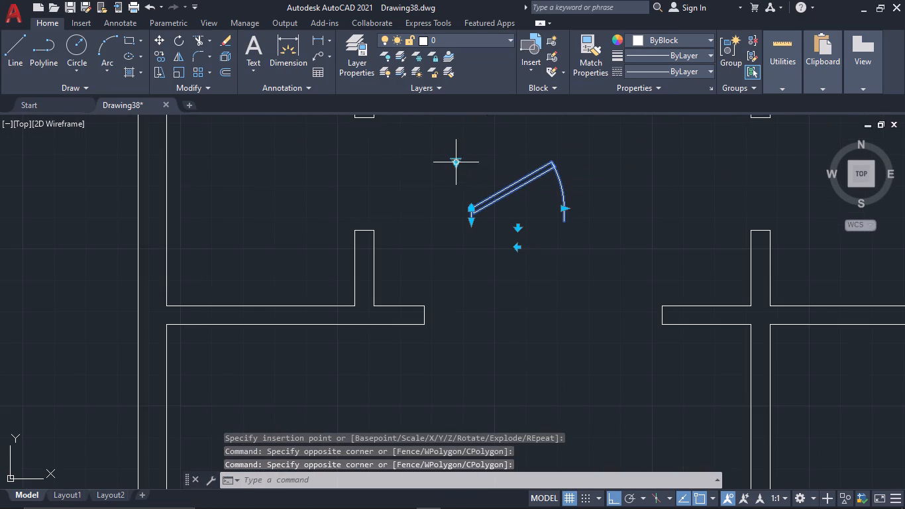
left_click(457, 163)
left_click(506, 253)
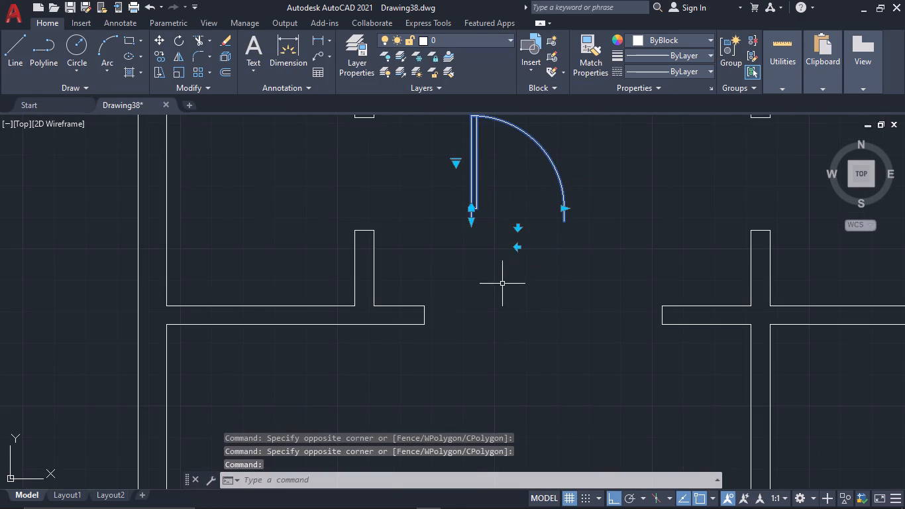
Move the door block from the middle north room to the inner corner of the west outer wall, at the doorway into the large southwest room.
key("Escape")
left_click(533, 251)
left_click(472, 199)
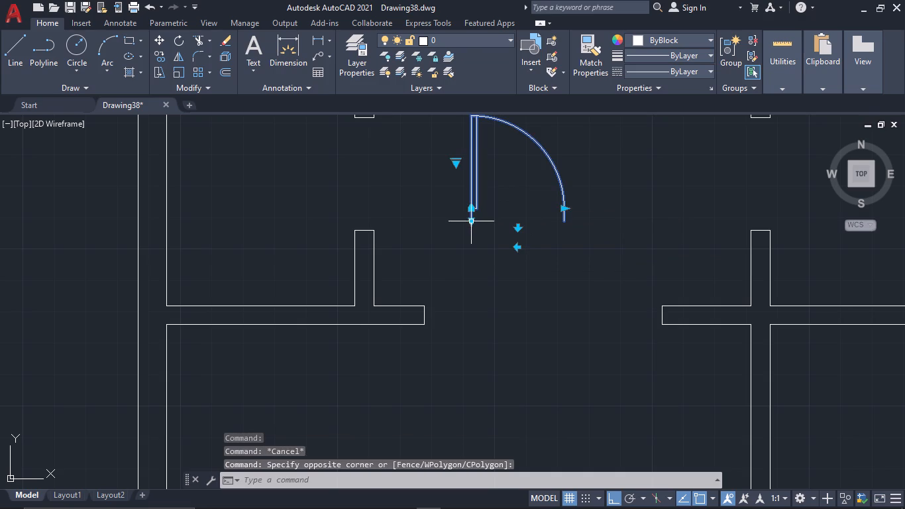
key("m")
key("space")
left_click(472, 220)
scroll(482, 270, "down", 3)
middle_click_drag(486, 290, 497, 195)
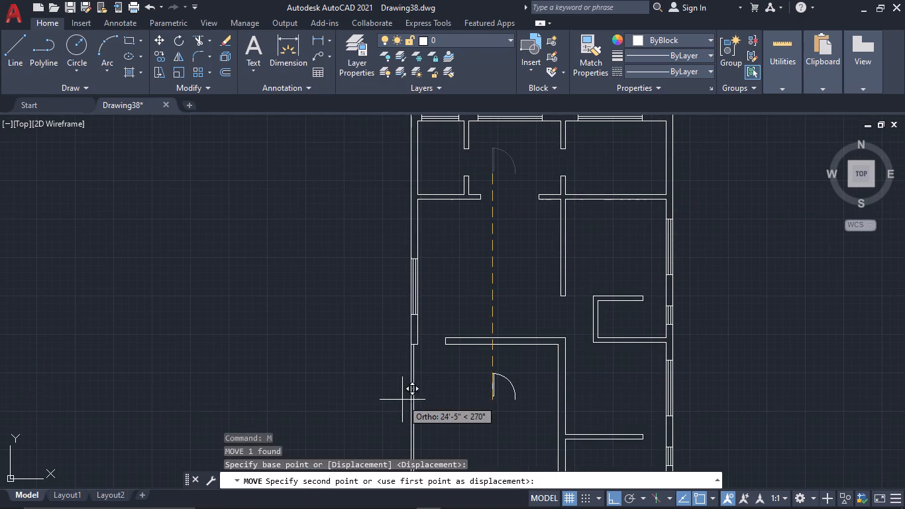
key("F8")
scroll(415, 356, "up", 4)
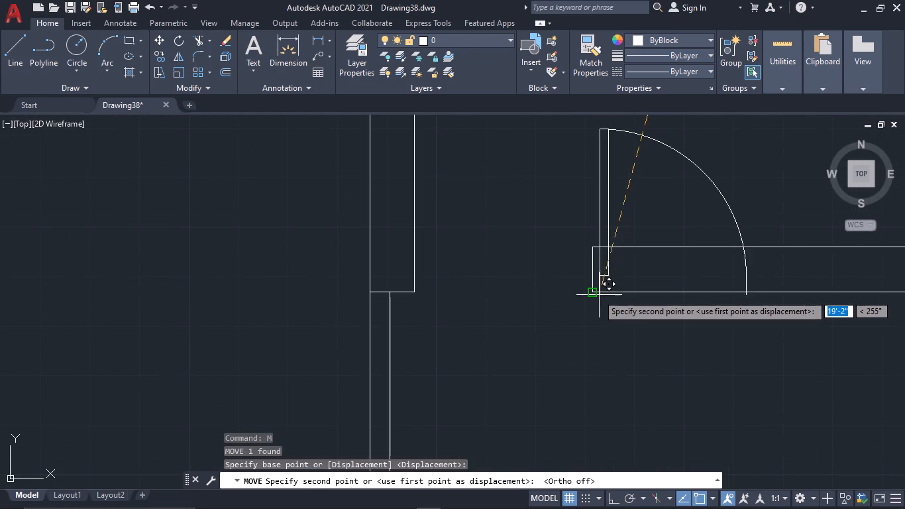
left_click(417, 290)
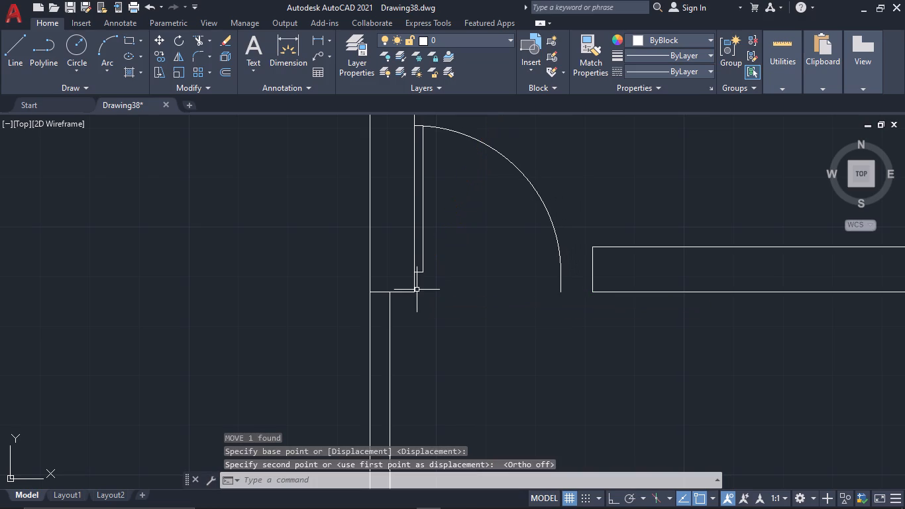
Copy the placed door block and paste a duplicate just northeast of the doorway, above the large southwest room's north wall.
left_click(573, 279)
left_click(553, 278)
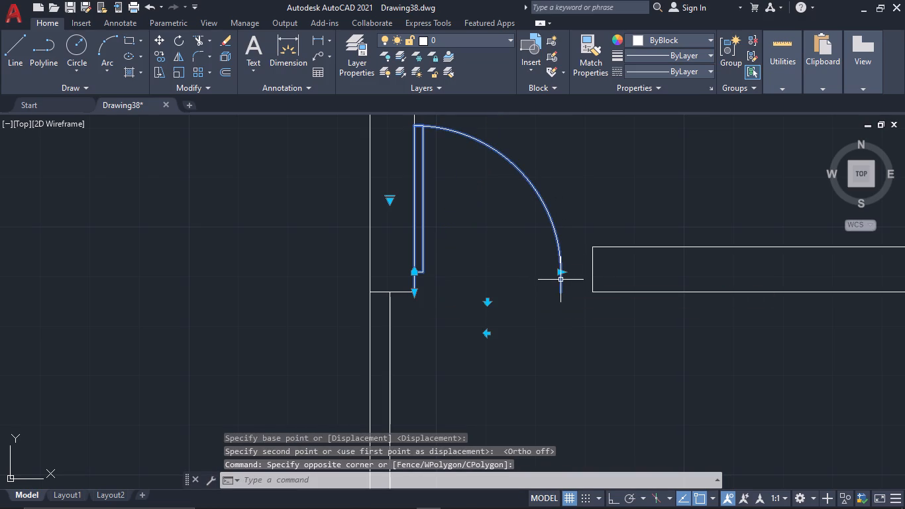
key("ctrl+c")
key("ctrl+v")
scroll(661, 180, "down", 2)
left_click(666, 175)
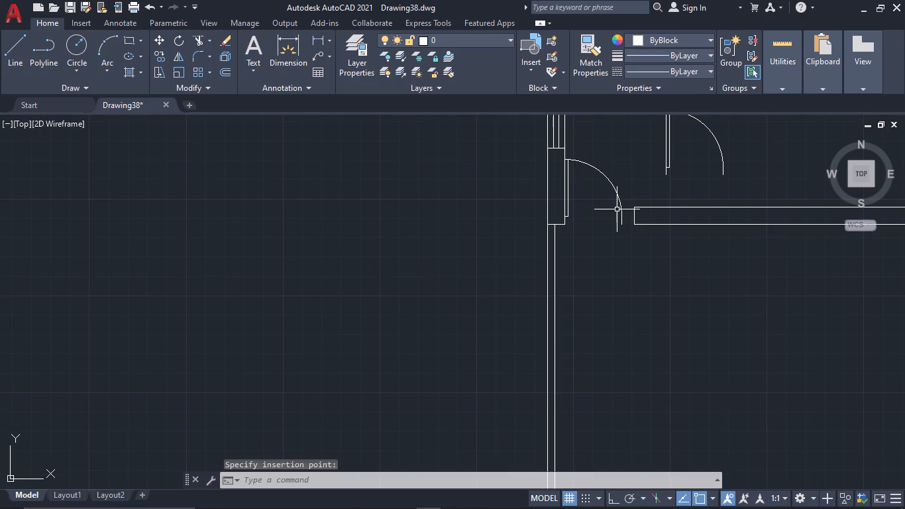
Stretch the width of the door beside the west outer wall to span its doorway up to the facing wall end.
left_click(622, 209)
left_click(621, 216)
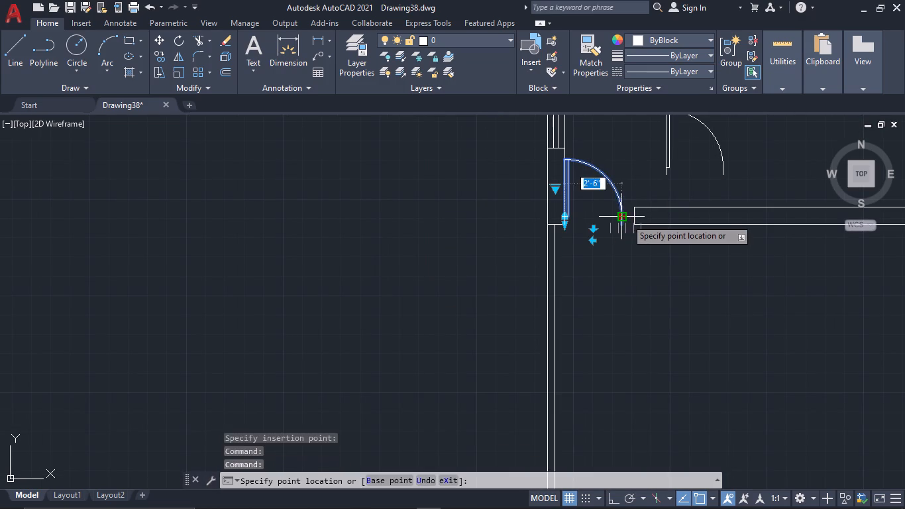
left_click(630, 220)
key("Escape")
Move the duplicated door to the southeast corner of the central vertical partition's lower end.
scroll(629, 297, "down", 2)
middle_click_drag(629, 296, 507, 343)
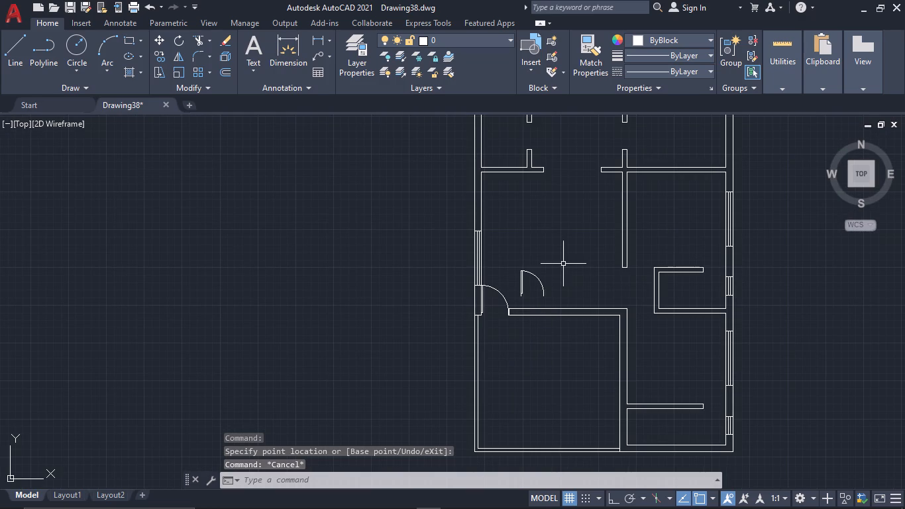
left_click(523, 288)
key("m")
key("space")
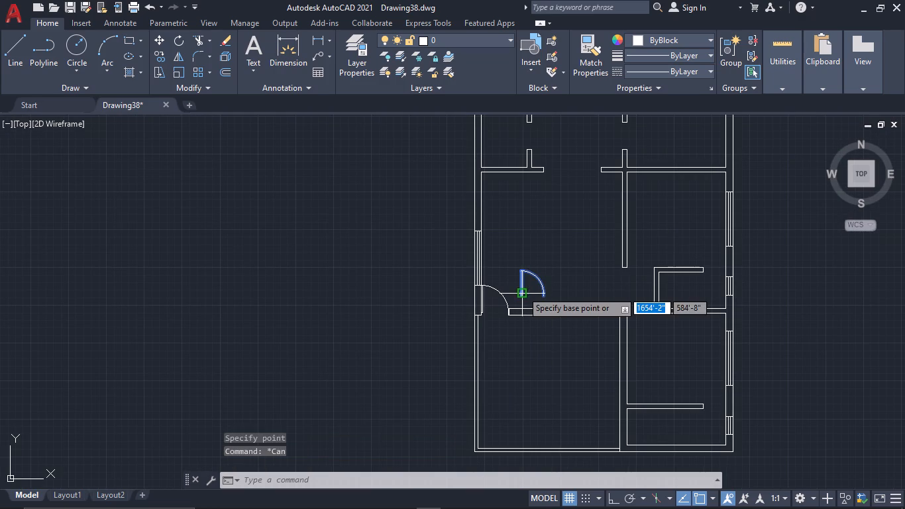
left_click_drag(522, 300, 540, 300)
scroll(620, 283, "up", 3)
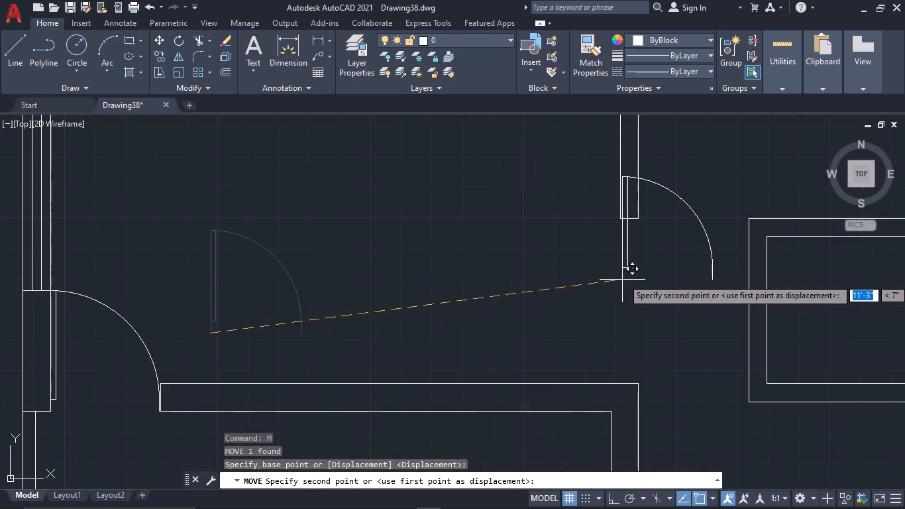
left_click(639, 220)
Stretch the width of the door at the central partition's end to reach the northwest corner of the small east room.
middle_click_drag(678, 226, 535, 282)
left_click_drag(610, 253, 591, 251)
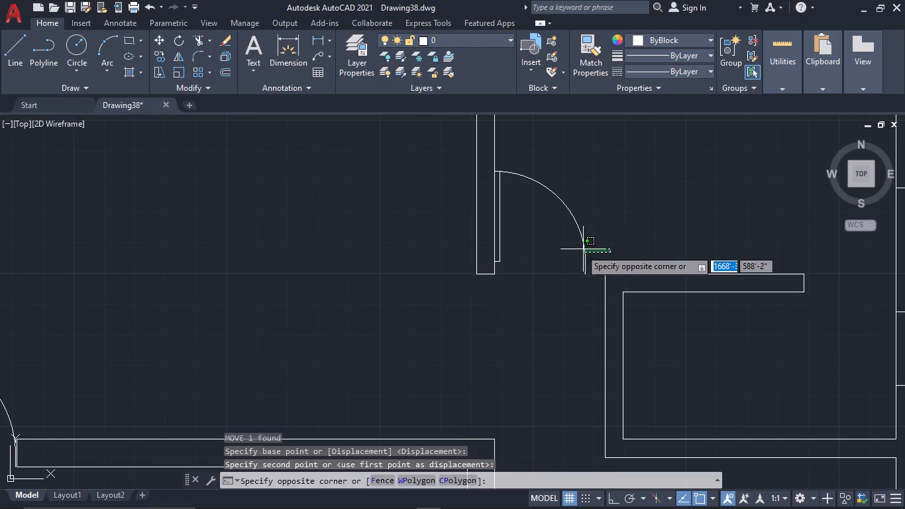
left_click(568, 247)
left_click(585, 260)
left_click(598, 263)
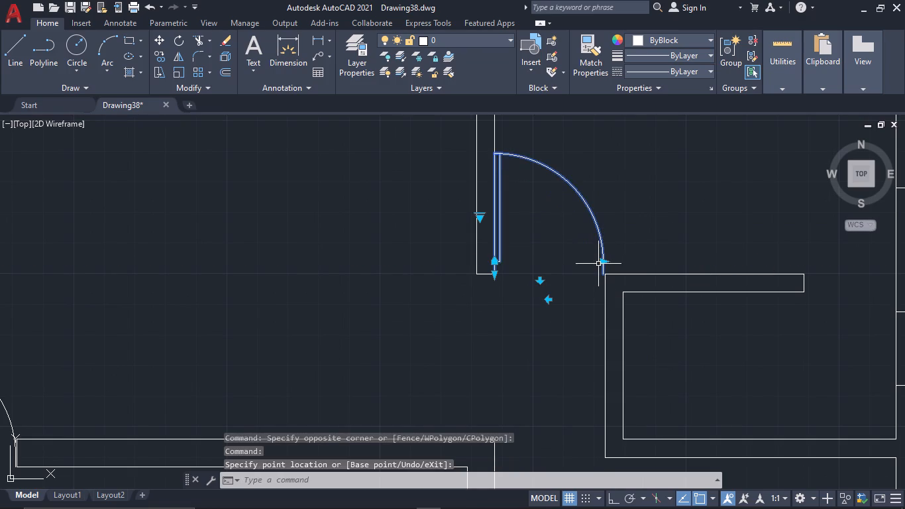
key("Escape")
Copy the widened door at the central partition and paste a duplicate near the opening southwest of the small east room.
left_click_drag(620, 206, 615, 209)
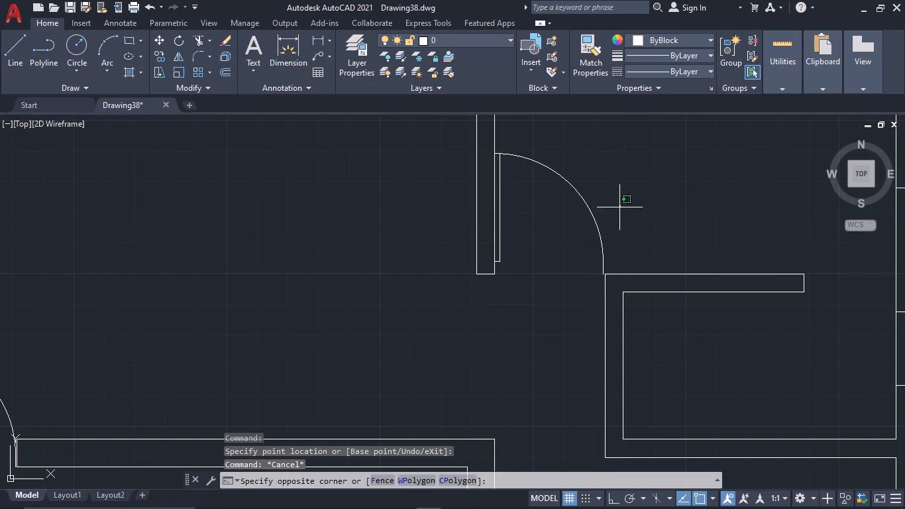
left_click_drag(615, 209, 591, 218)
left_click(584, 219)
key("ctrl+c")
key("ctrl+v")
scroll(553, 360, "down", 2)
middle_click_drag(553, 360, 549, 292)
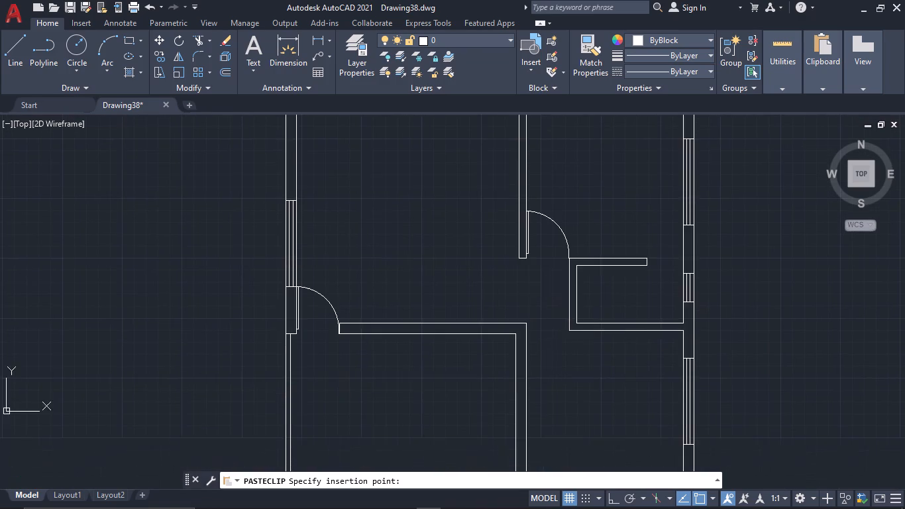
scroll(535, 358, "up", 1)
left_click(533, 357)
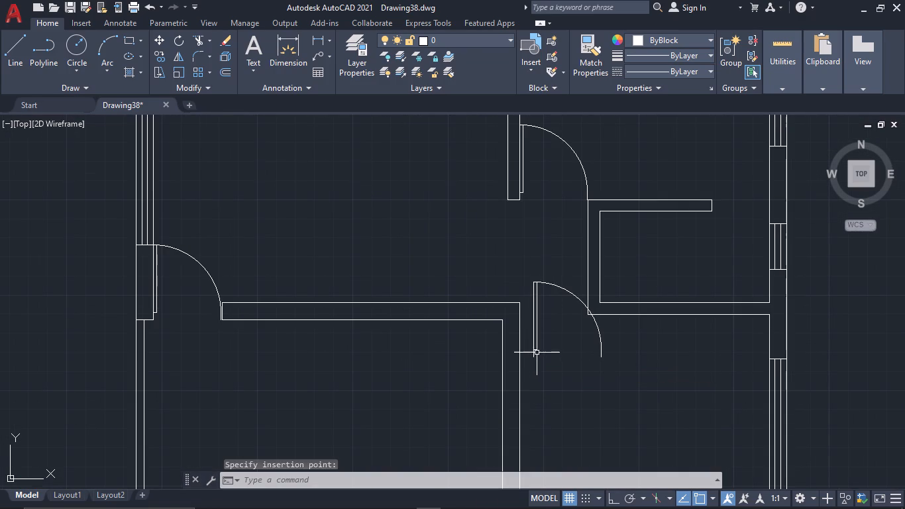
Flip the pasted door to swing south and move it onto the large southwest room's east wall, level with the small east room's south face.
left_click(533, 345)
left_click(563, 358)
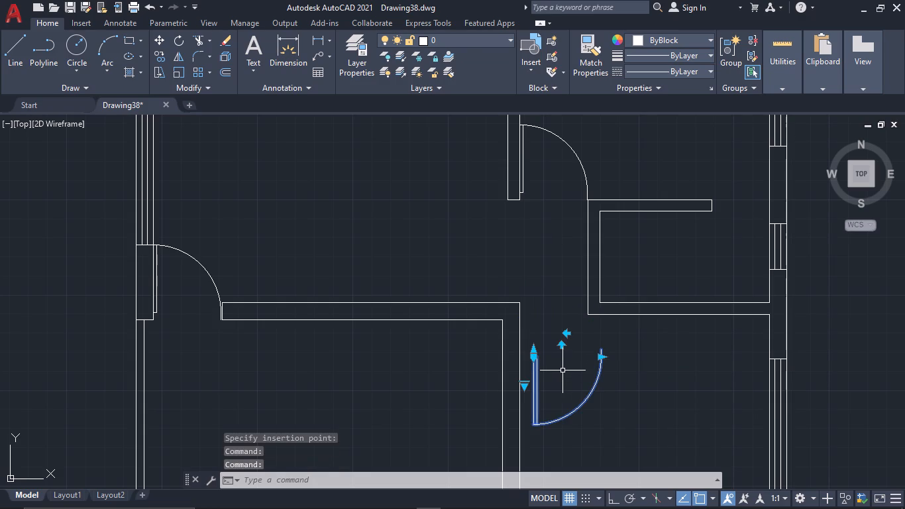
key("m")
key("space")
left_click(530, 346)
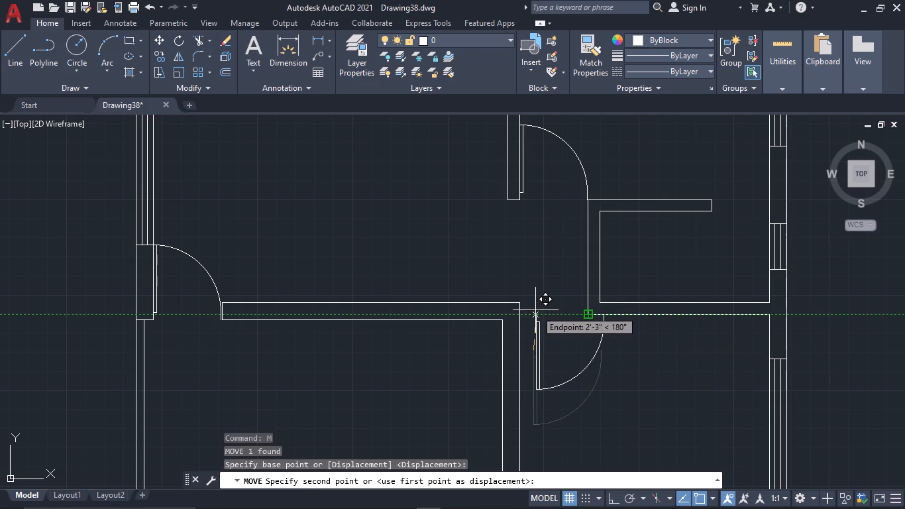
left_click(521, 315)
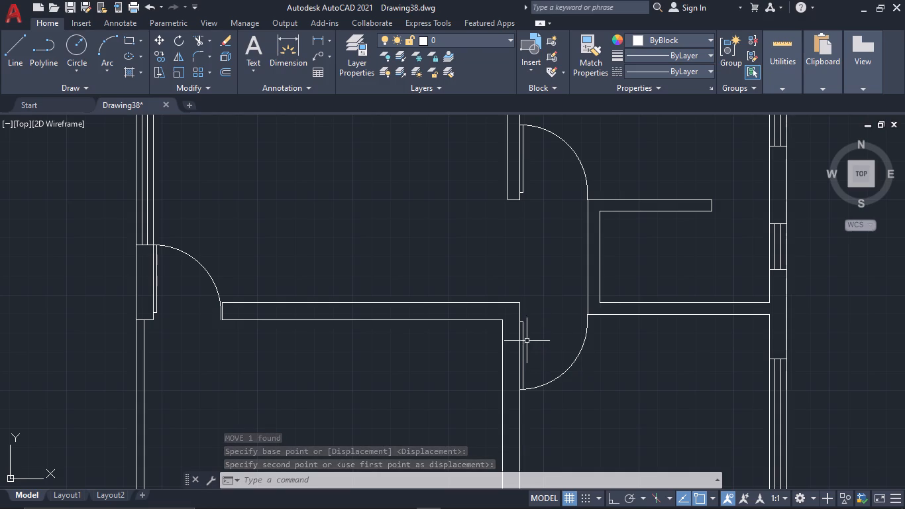
Paste another door near the small southeast room's opening and flip it to hinge on the east side and swing south.
middle_click_drag(586, 394, 523, 273)
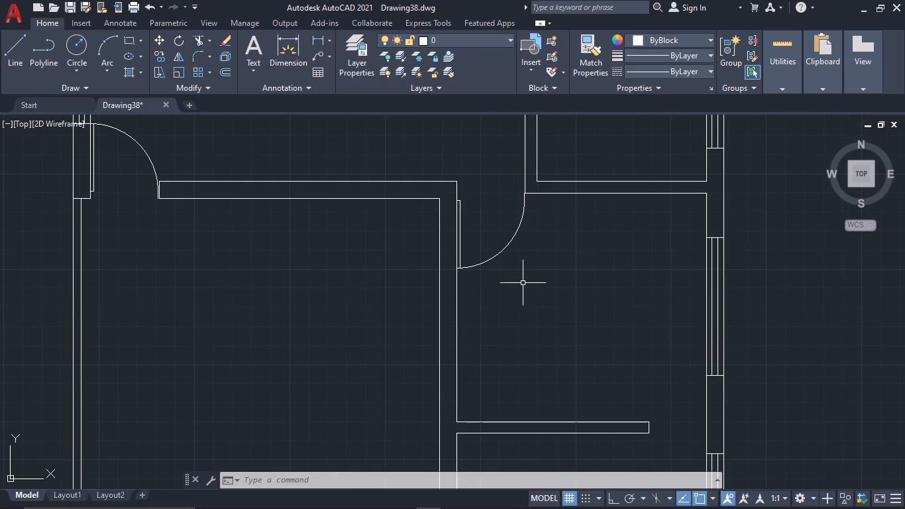
key("ctrl+v")
left_click(637, 398)
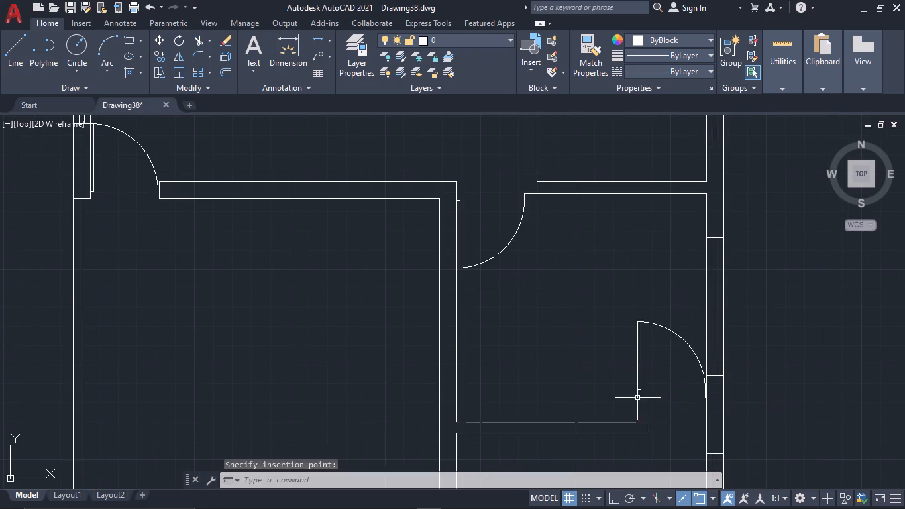
left_click_drag(643, 385, 632, 381)
left_click(625, 378)
left_click(672, 412)
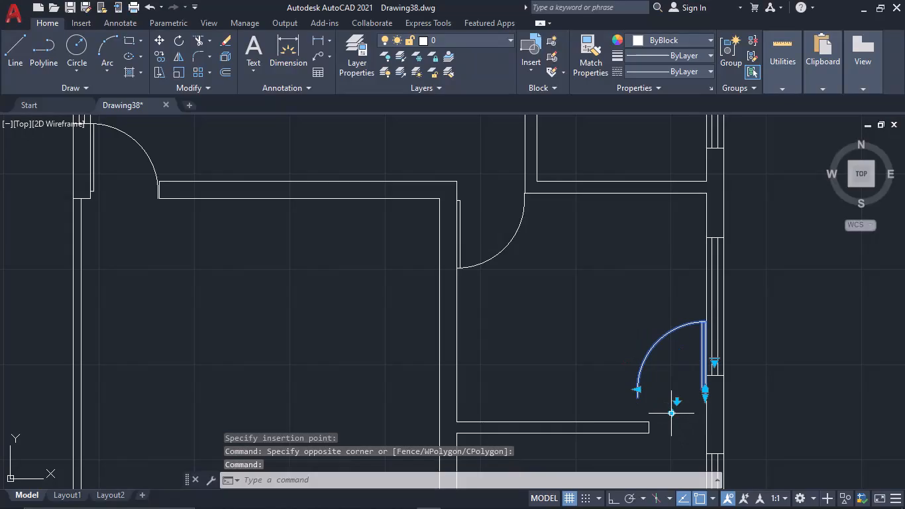
left_click(678, 400)
Move the flipped door onto the east outer wall's inner face, level with the upper face of the small southeast room's north partition.
middle_click_drag(678, 408, 649, 344)
key("m")
key("space")
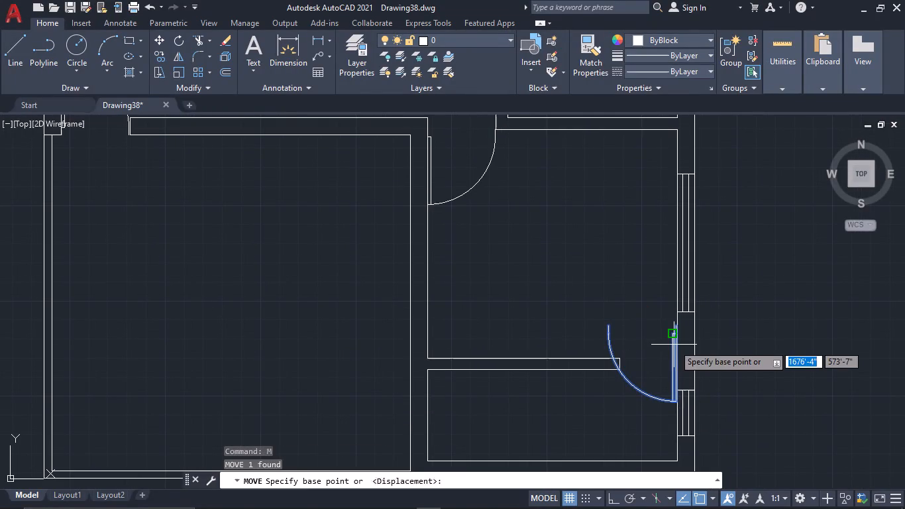
left_click(676, 329)
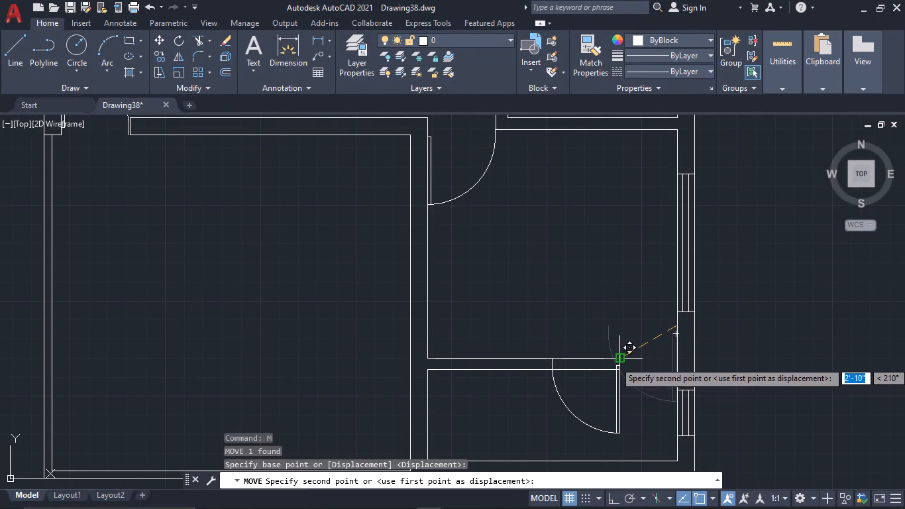
left_click(678, 358)
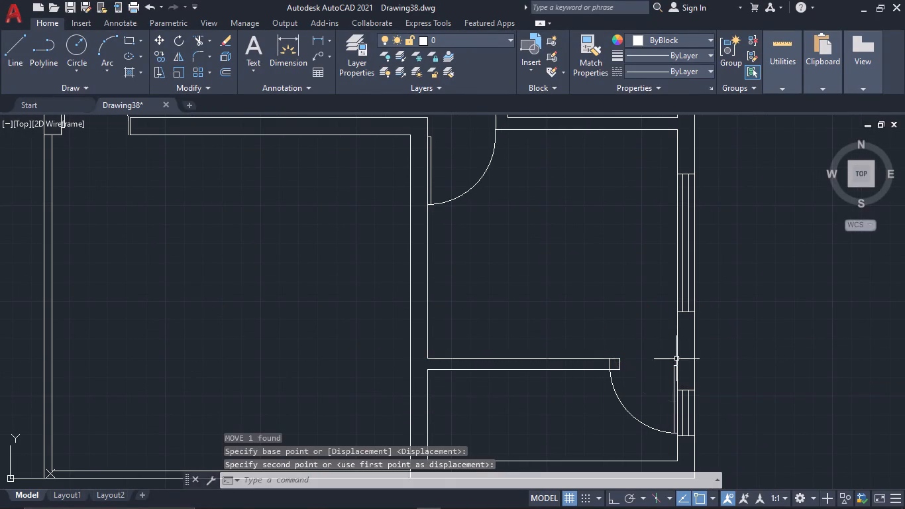
Reduce the width of the small southeast room's door so it ends at the east end of the north partition.
left_click(622, 394)
left_click(614, 394)
left_click(611, 367)
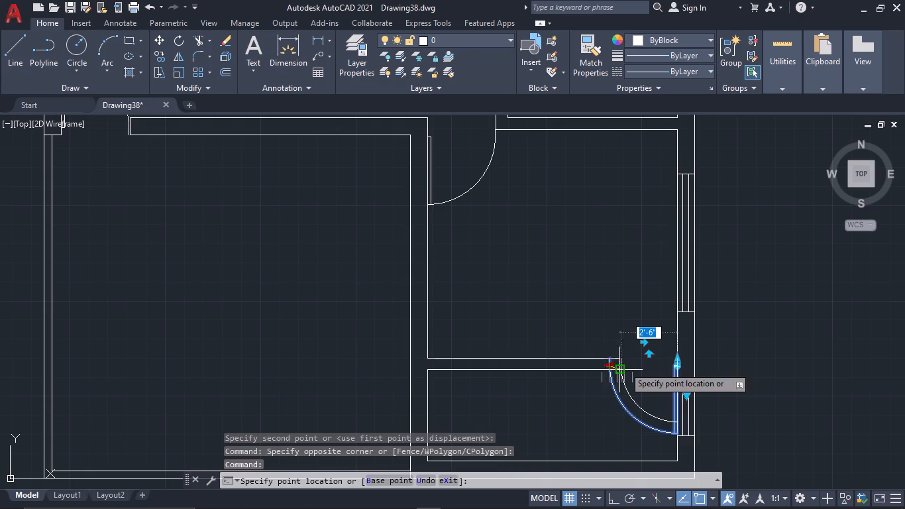
left_click(626, 367)
key("Escape")
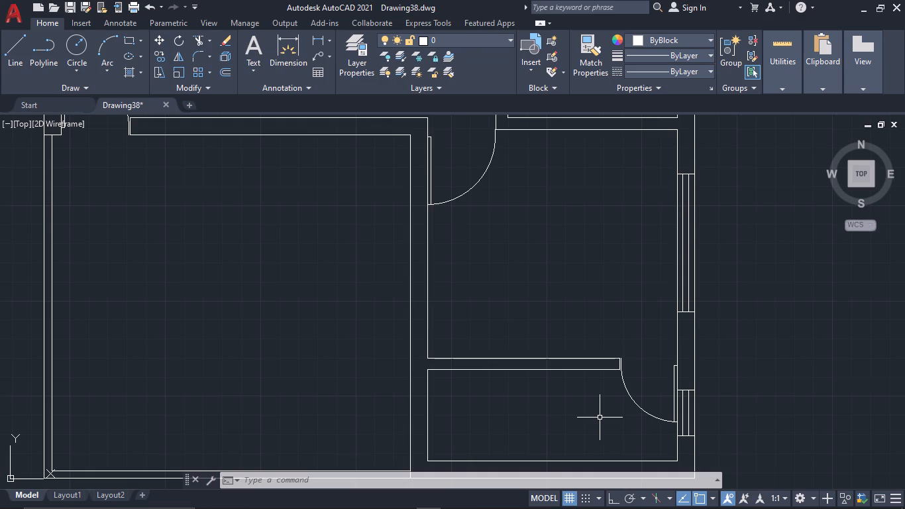
Draw a vertical line south across the small southeast room and past the outer wall, starting 2'-5" west of the north partition's east end.
key("l")
key("space")
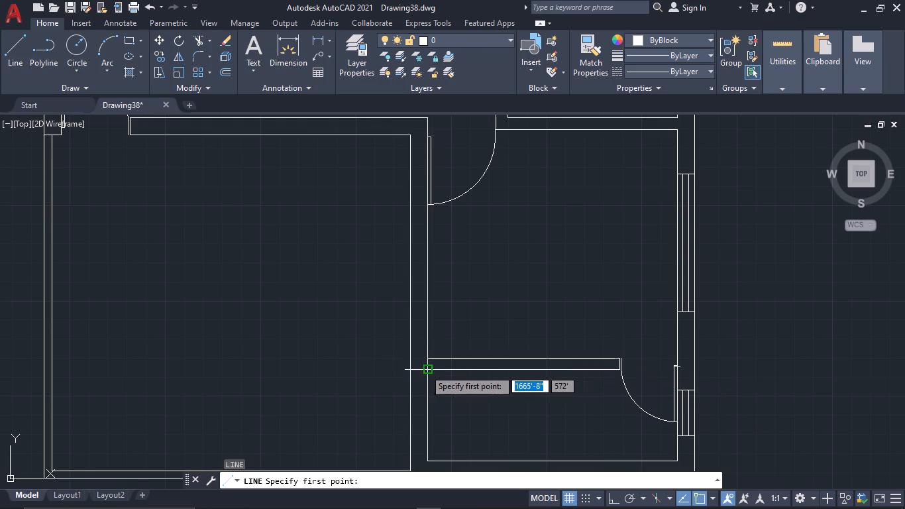
middle_click_drag(577, 382, 574, 313)
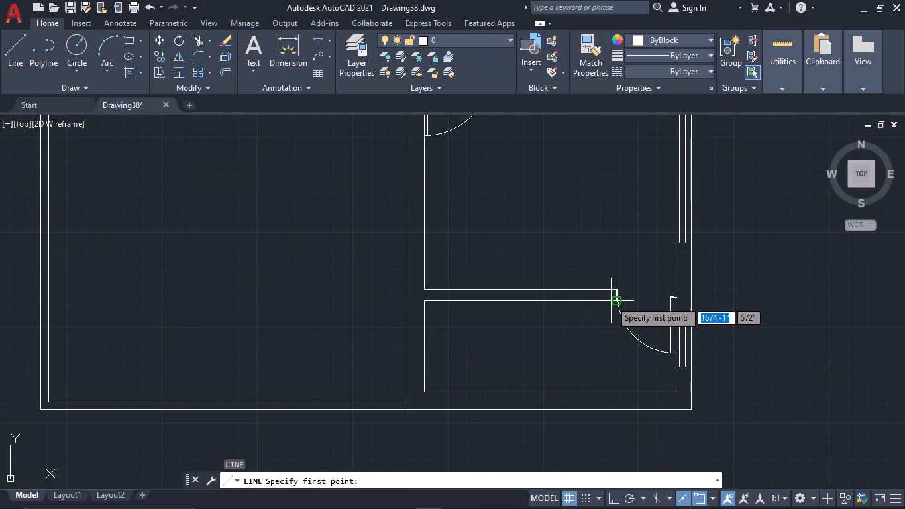
left_click(561, 300)
key("F8")
left_click(564, 447)
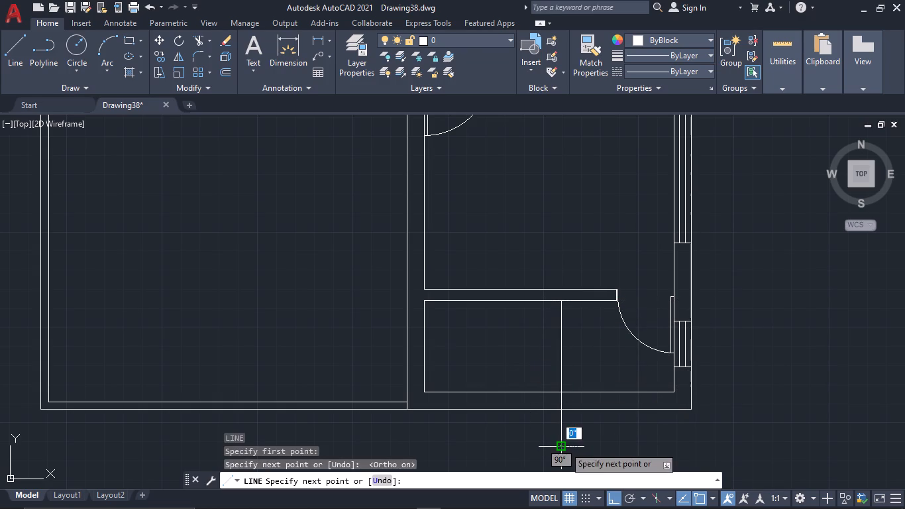
key("Escape")
Trim the new vertical line within the south outer wall and erase its leftover piece outside the building.
key("t")
key("r")
key("space")
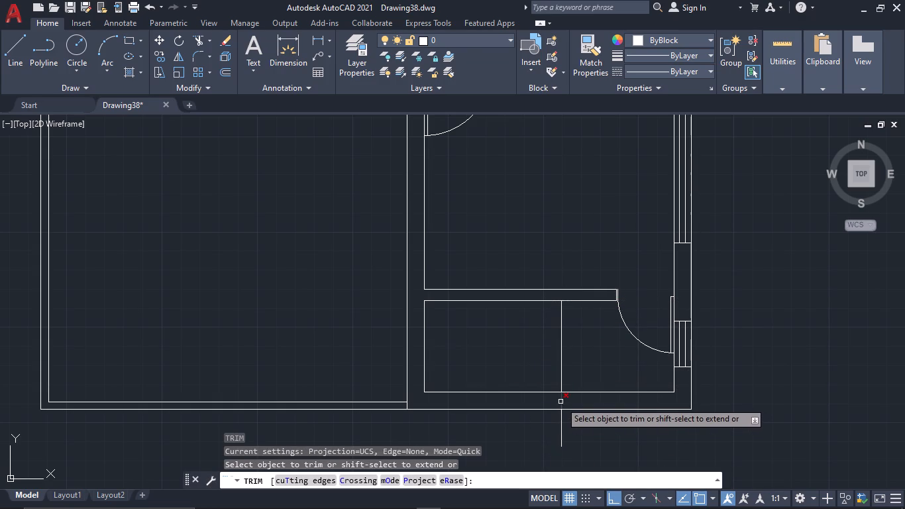
left_click(560, 402)
key("Escape")
left_click_drag(576, 443, 559, 435)
left_click(544, 432)
type("e")
key("space")
Draw a vertical line south across the small east room and past its south wall, starting 1'-7" west of its north wall's east end.
scroll(602, 326, "down", 1)
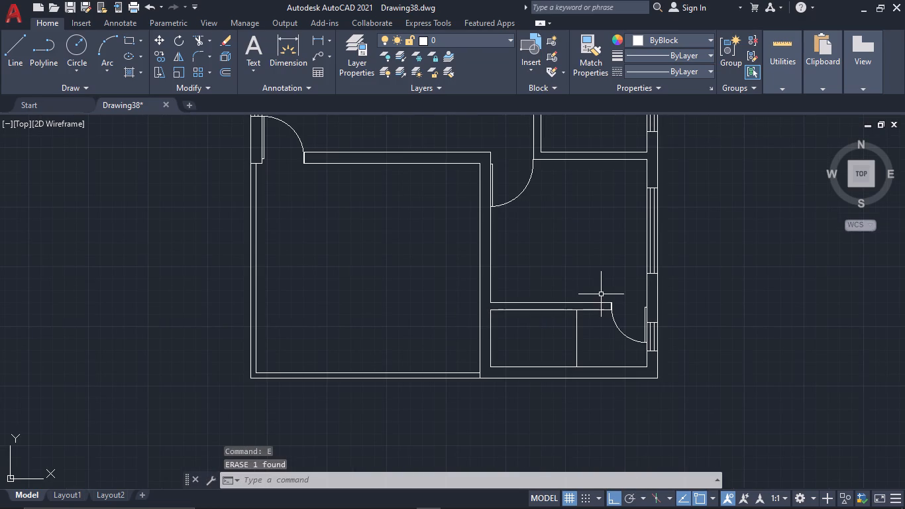
middle_click_drag(598, 265, 582, 500)
type("l")
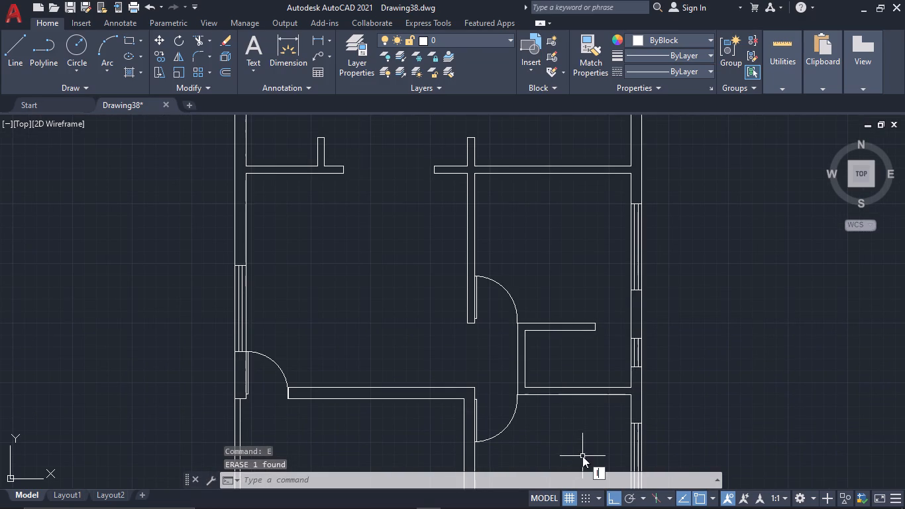
key("space")
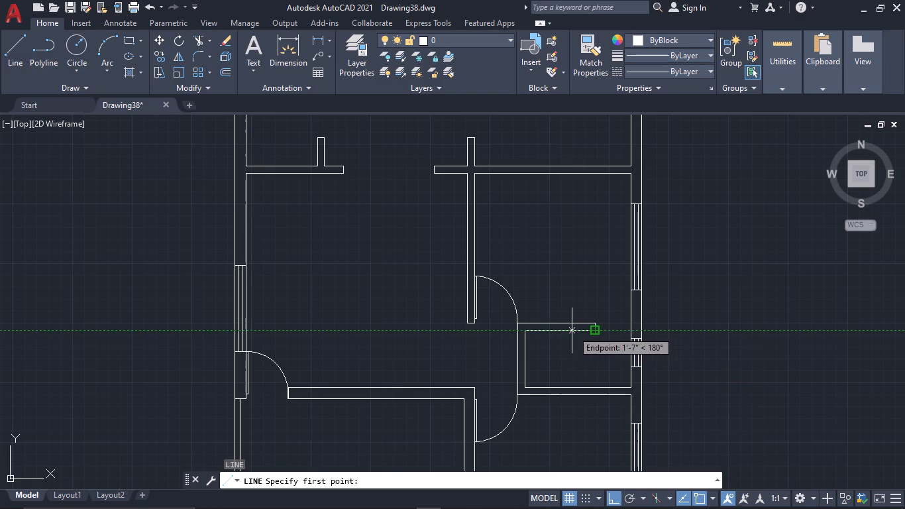
left_click(572, 331)
left_click(572, 416)
key("Escape")
Trim the small east room's new vertical line back to the inner face of its south wall.
key("t")
key("r")
key("space")
left_click_drag(580, 413, 567, 409)
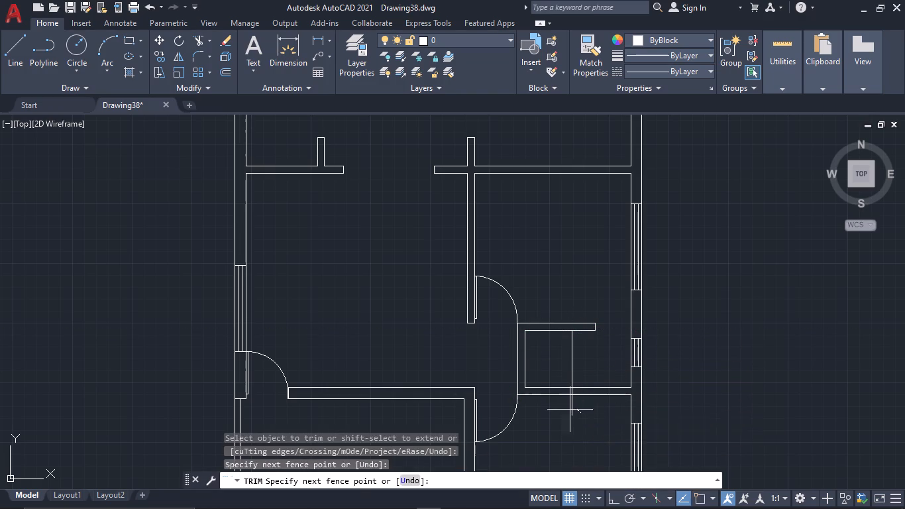
left_click_drag(567, 409, 553, 408)
scroll(555, 406, "up", 2)
left_click_drag(610, 374, 580, 374)
key("Escape")
scroll(579, 395, "down", 3)
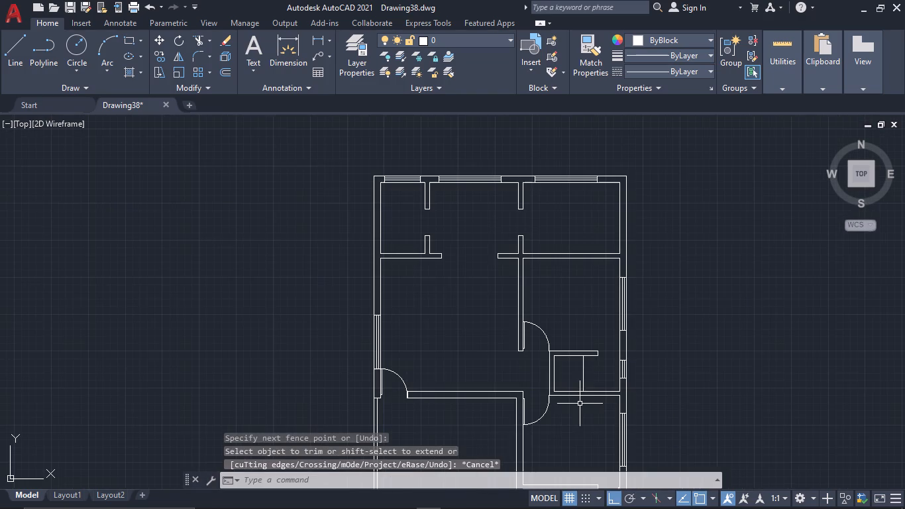
Copy the southeast room's door and paste it into the small east room near its north opening.
middle_click_drag(602, 408, 555, 217)
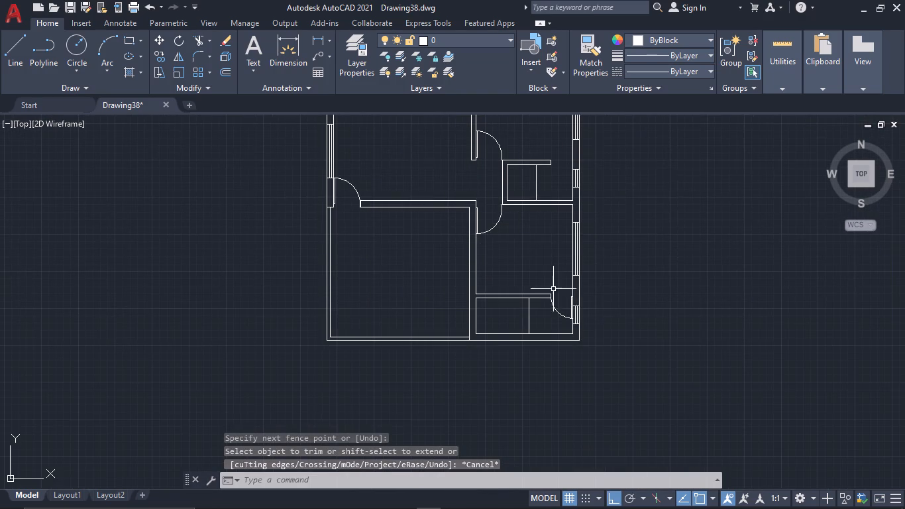
left_click(554, 307)
key("ctrl+c")
key("ctrl+v")
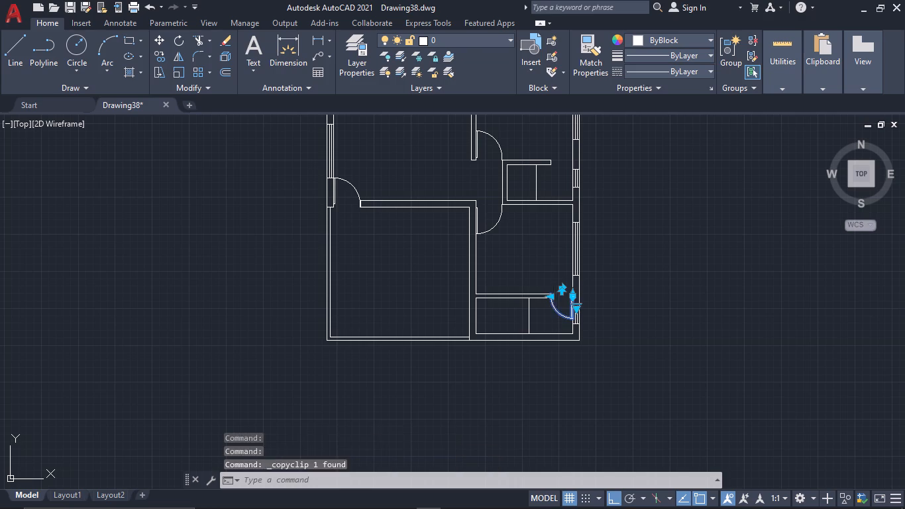
middle_click_drag(546, 254, 525, 357)
scroll(527, 319, "up", 2)
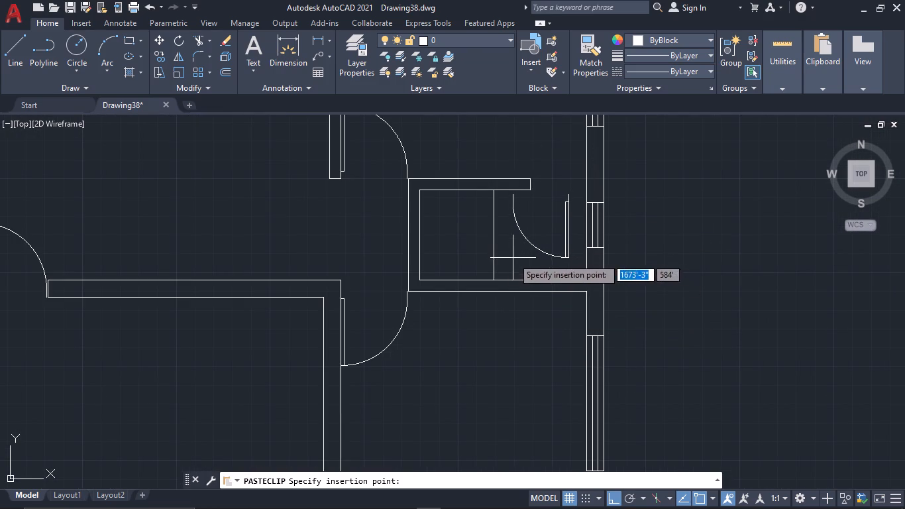
left_click(510, 260)
Move the pasted door so its hinge corner sits against the east wall, in line with the small east room's north partition.
left_click(523, 241)
key("m")
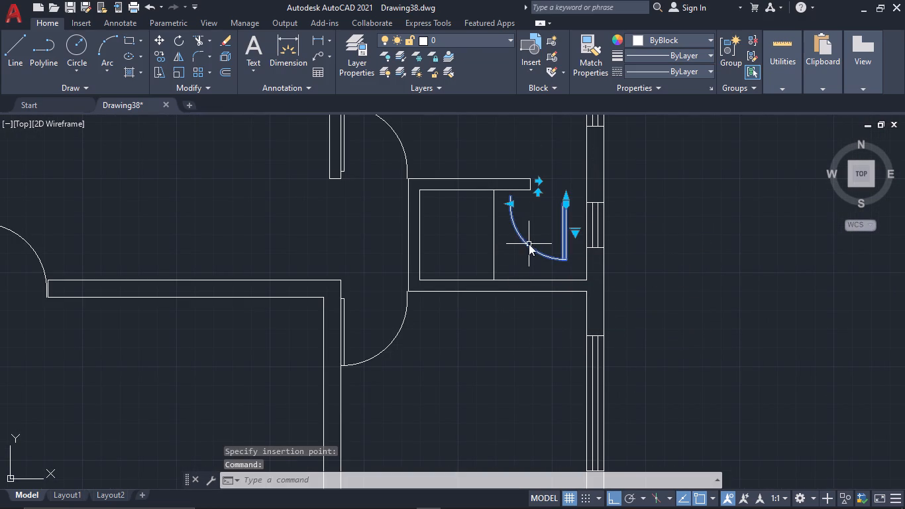
key("space")
left_click(565, 198)
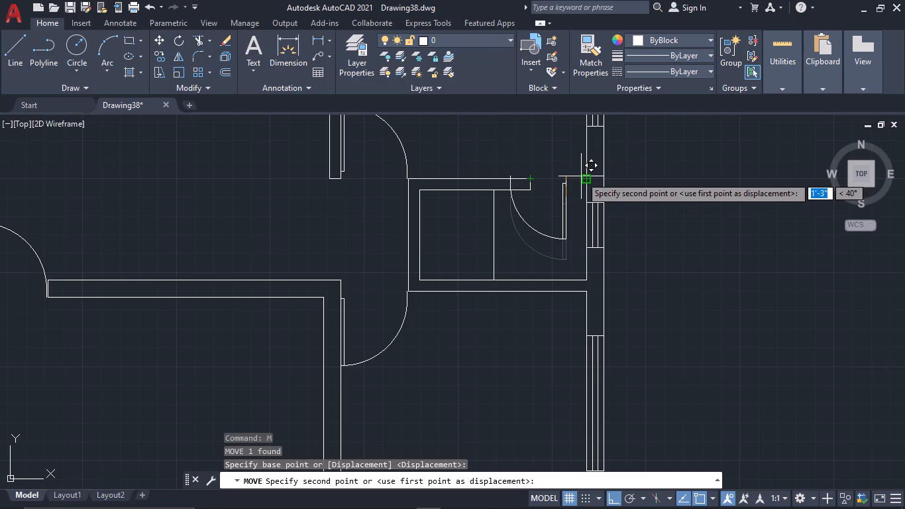
left_click(581, 176)
scroll(582, 300, "down", 3)
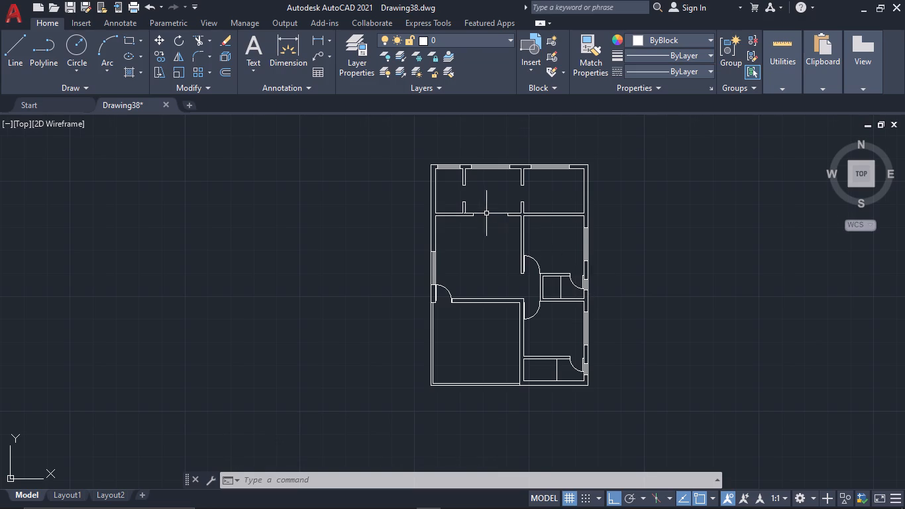
Insert the Dining Set - 36 x 72 in. block in the middle of the north central room.
scroll(484, 209, "up", 4)
middle_click_drag(488, 210, 520, 338)
scroll(520, 338, "down", 1)
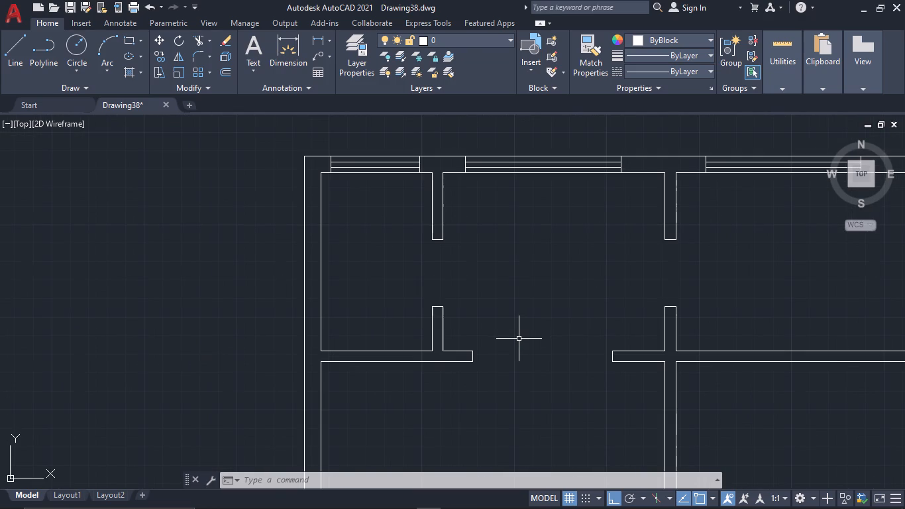
left_click(531, 62)
scroll(710, 146, "down", 2)
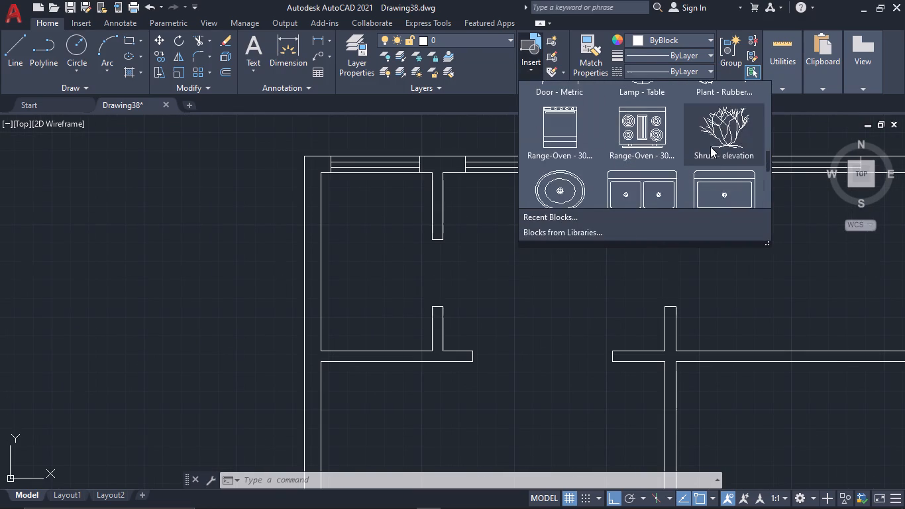
scroll(710, 146, "down", 20)
scroll(710, 146, "down", 12)
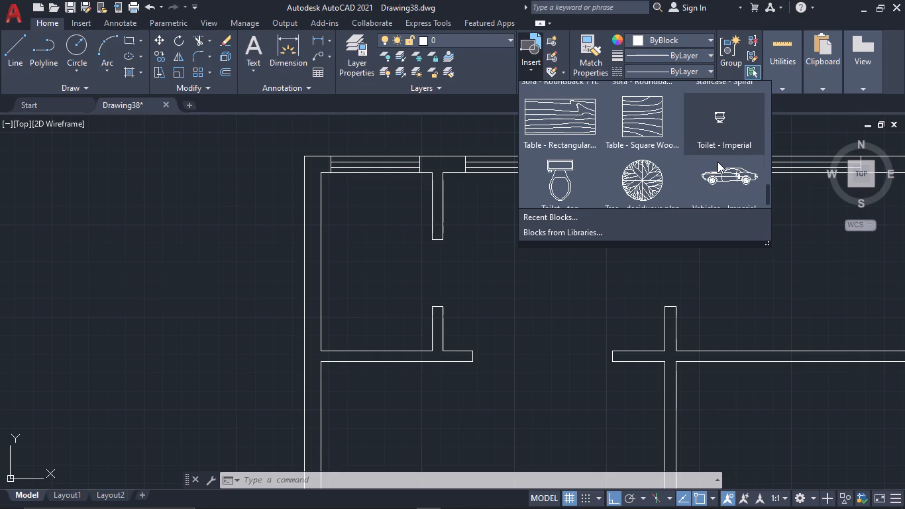
scroll(718, 162, "up", 4)
scroll(718, 162, "up", 20)
scroll(718, 162, "up", 11)
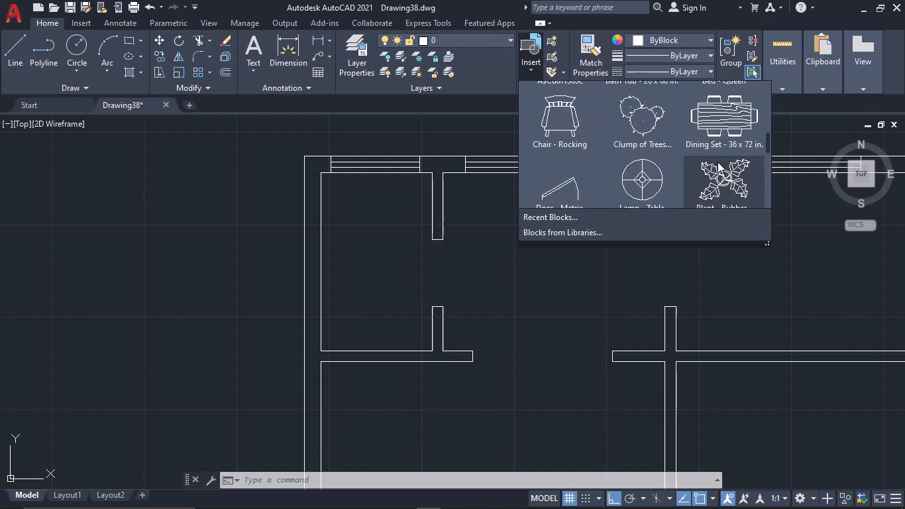
scroll(718, 162, "up", 3)
left_click(718, 162)
left_click(555, 268)
left_click(565, 274)
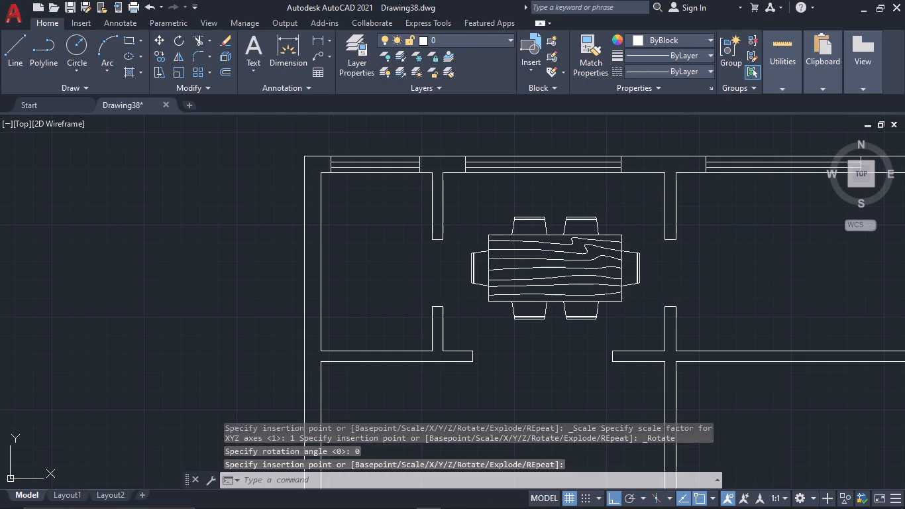
Scale the dining set down slightly about its centre so it leaves more clearance to the partitions.
left_click(545, 264)
key("s")
type("c")
key("space")
left_click(561, 279)
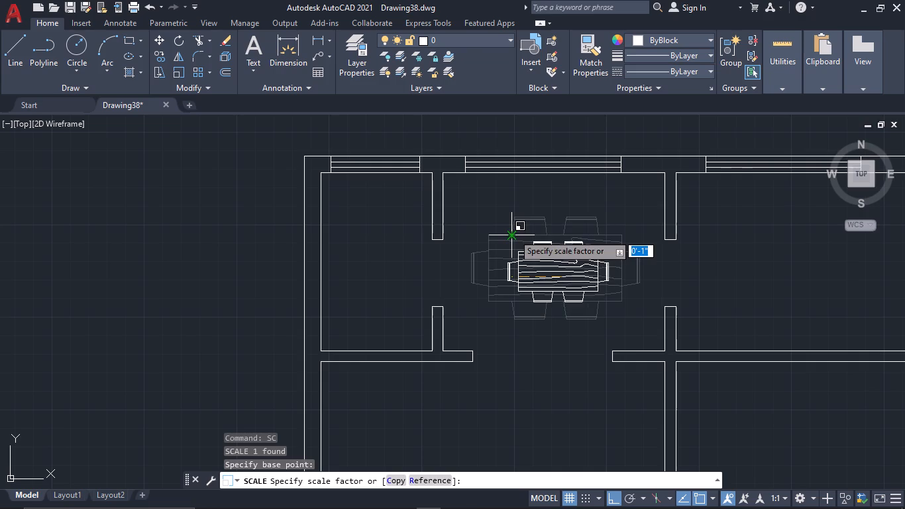
left_click(497, 261)
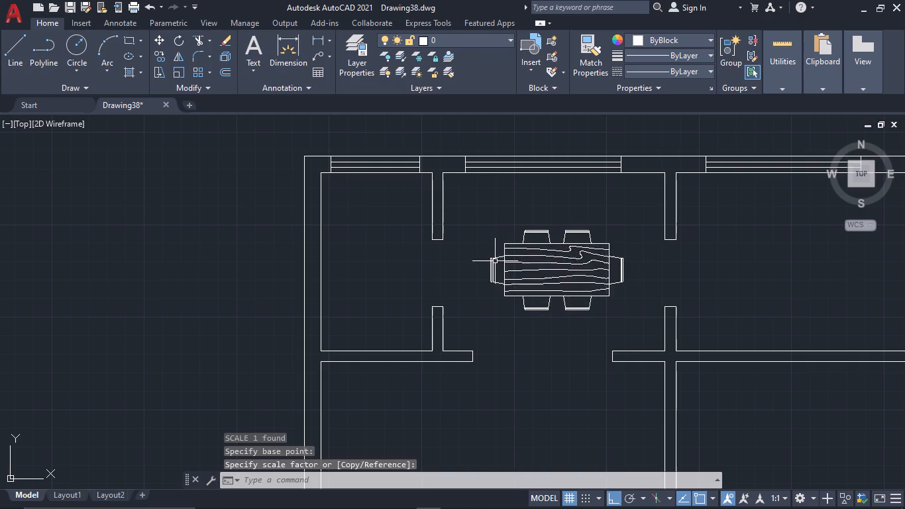
Move the dining set slightly west with Ortho off, leaving it roughly centred between the chair-side partitions.
left_click(570, 293)
key("m")
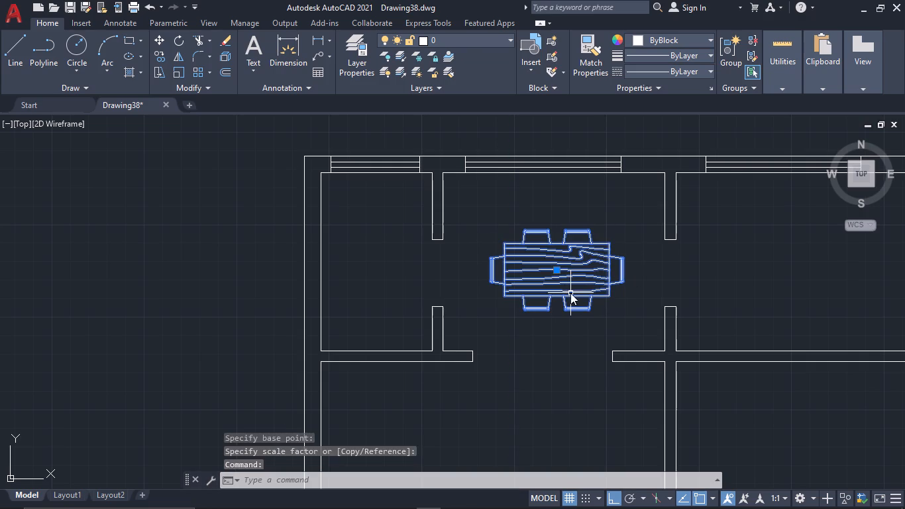
key("space")
left_click(573, 287)
key("F8")
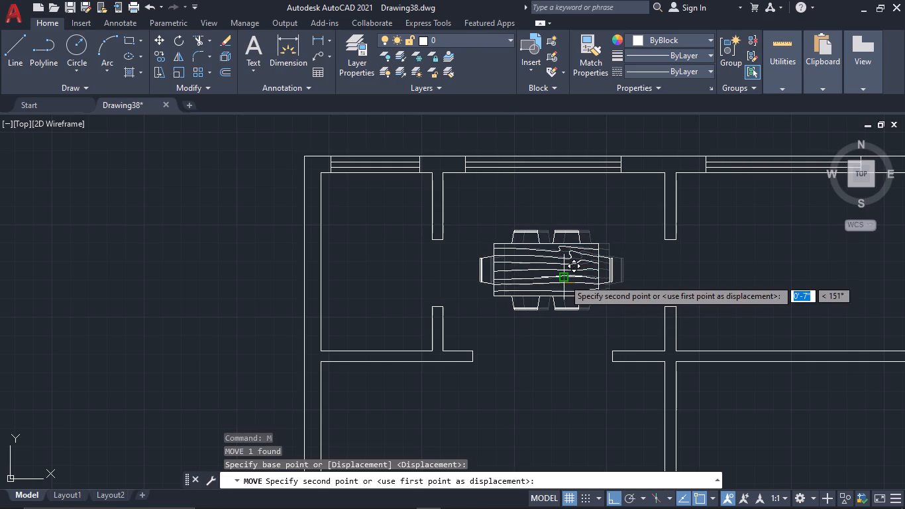
left_click(564, 284)
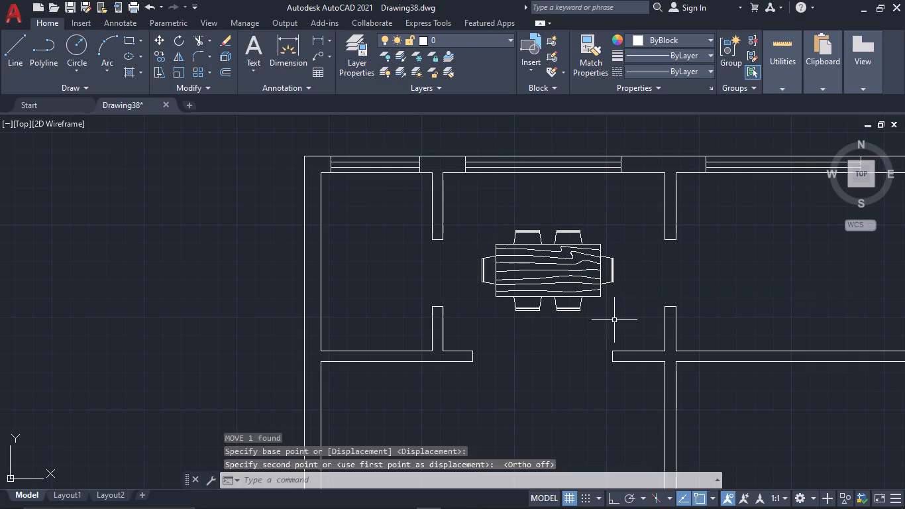
Offset the inner east wall line of the northeast room 2' to the west.
middle_click_drag(827, 310, 541, 300)
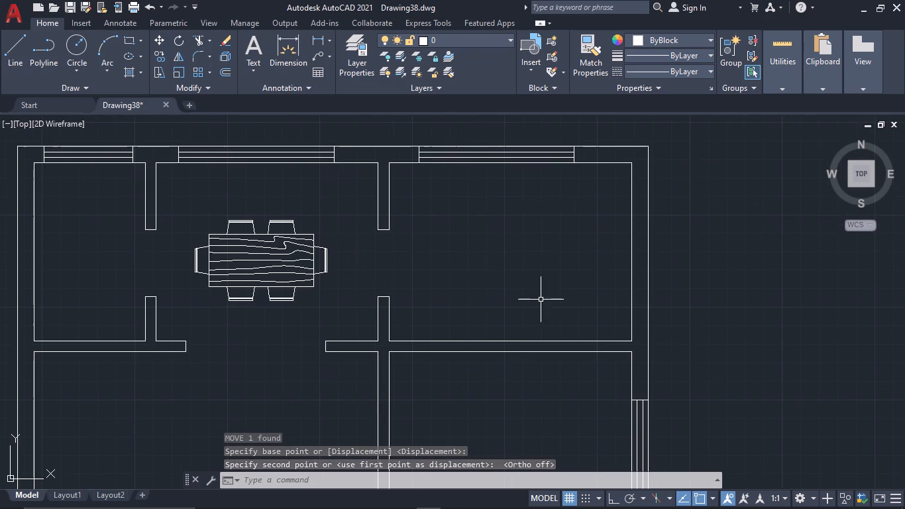
left_click(633, 264)
type("of 2'")
key("space")
left_click(538, 291)
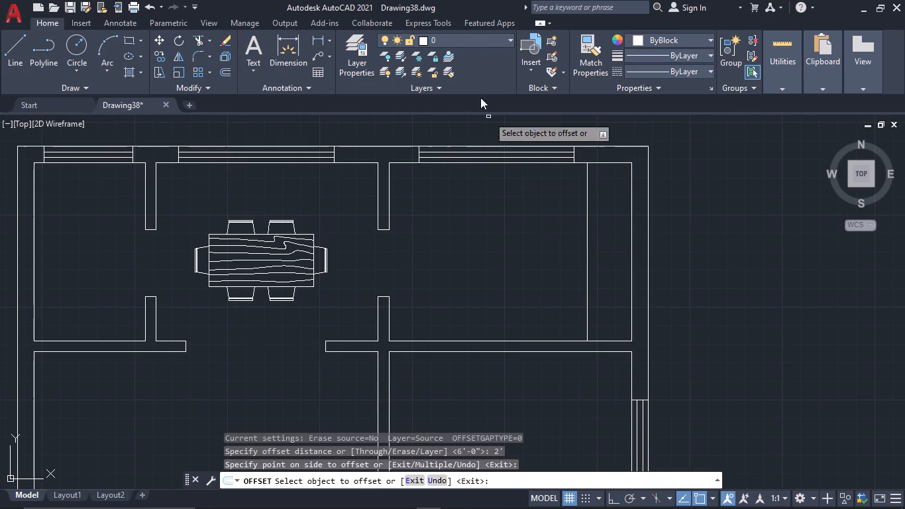
key("Escape")
Insert the Bed - Queen block against the upper bedroom's north wall, with its northwest corner 7'-6" west of the east wall.
left_click(538, 67)
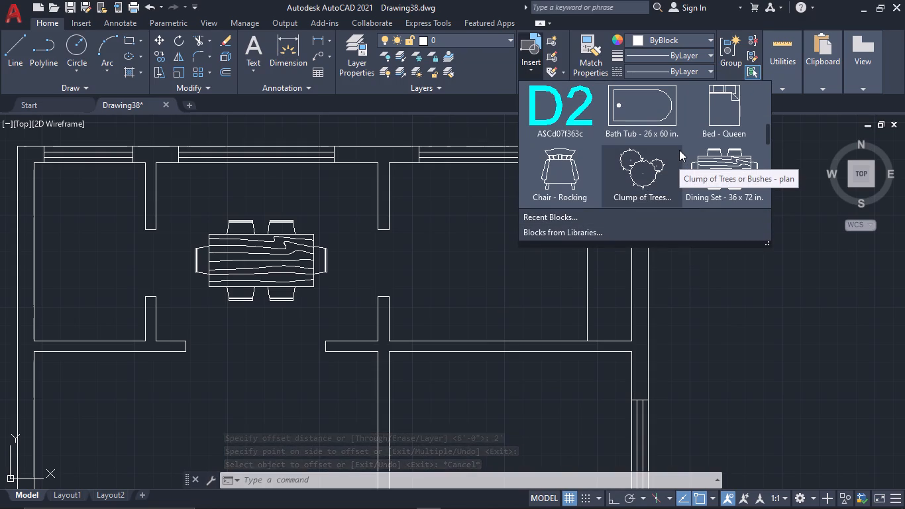
left_click(719, 121)
middle_click_drag(571, 303, 567, 227)
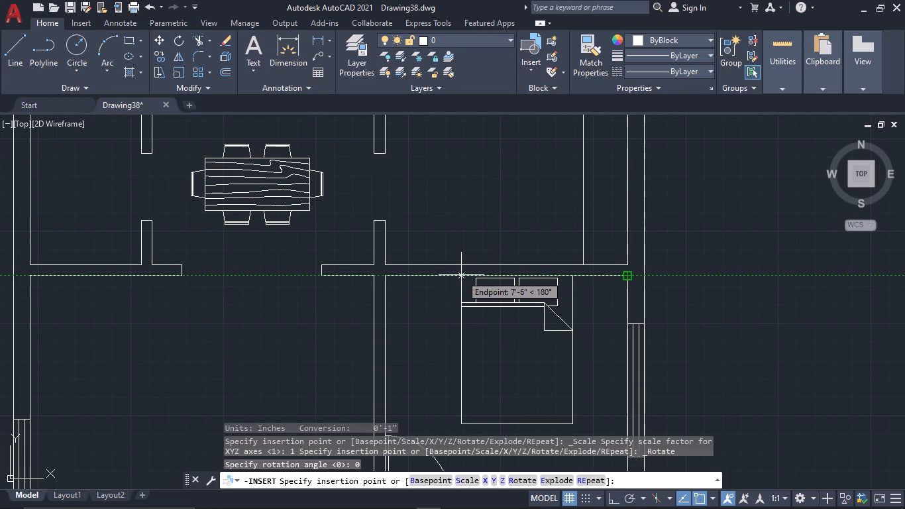
left_click(461, 275)
Copy the queen bed and paste it into the lower east bedroom.
scroll(505, 326, "down", 2)
middle_click_drag(505, 323, 503, 253)
left_click(524, 295)
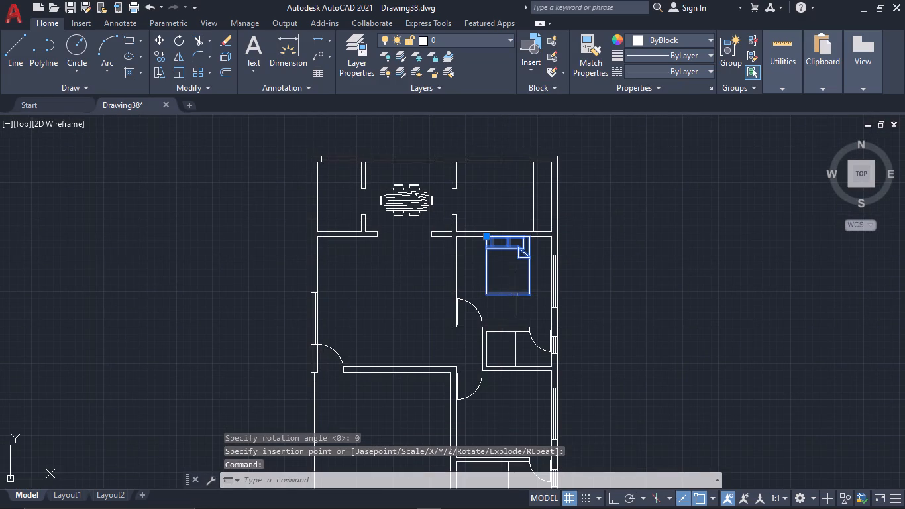
key("ctrl+c")
key("ctrl+v")
middle_click_drag(533, 380, 558, 302)
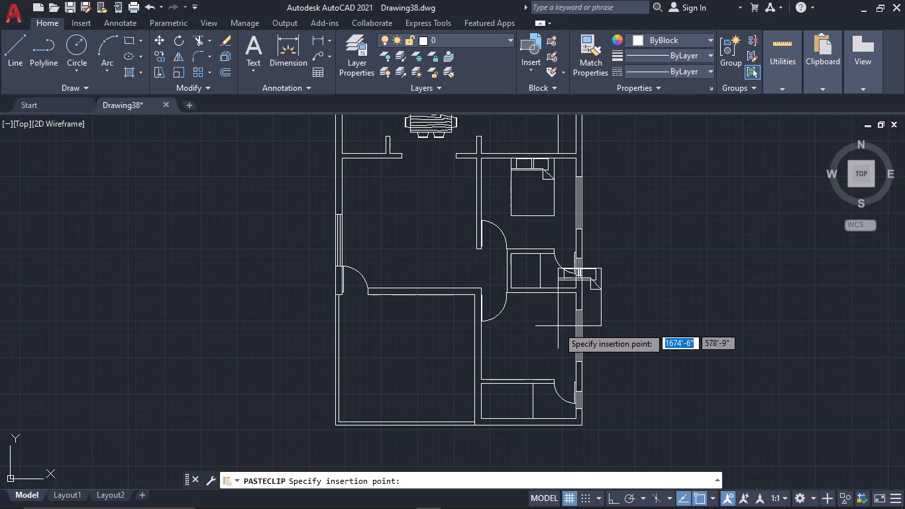
left_click(519, 357)
Move the pasted bed so its headboard is flush with the lower east bedroom's north wall.
left_click_drag(545, 350, 517, 342)
left_click(501, 338)
key("m")
key("space")
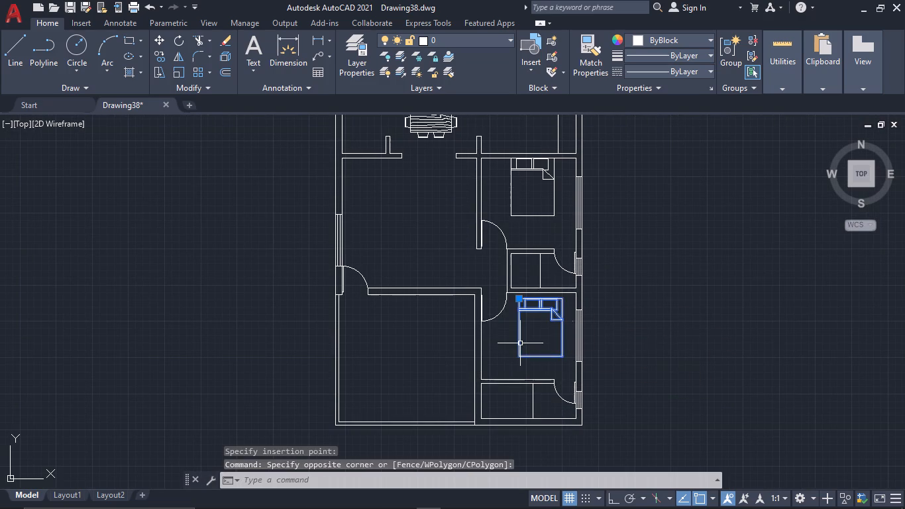
scroll(551, 318, "up", 1)
left_click_drag(498, 288, 509, 288)
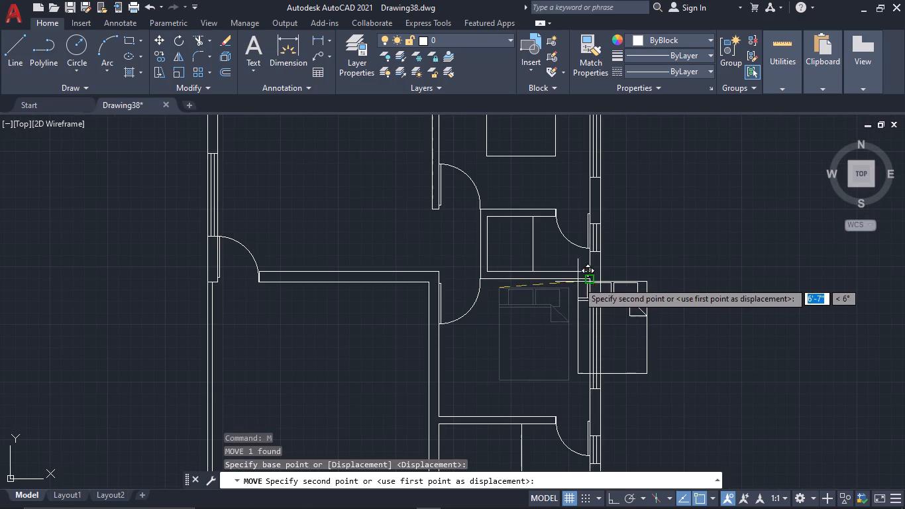
left_click(497, 276)
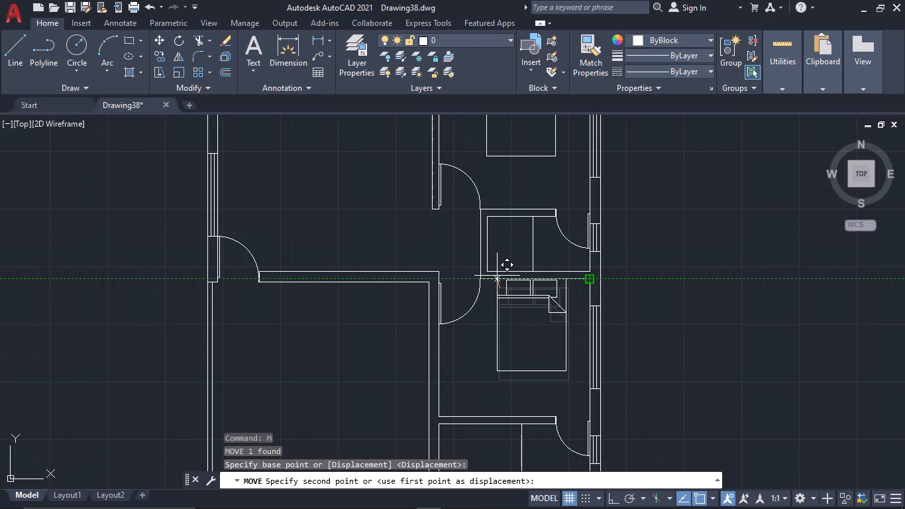
Insert the four-burner top-view Range-Oven block in the middle of the northeast room.
scroll(651, 302, "down", 1)
middle_click_drag(639, 268, 629, 332)
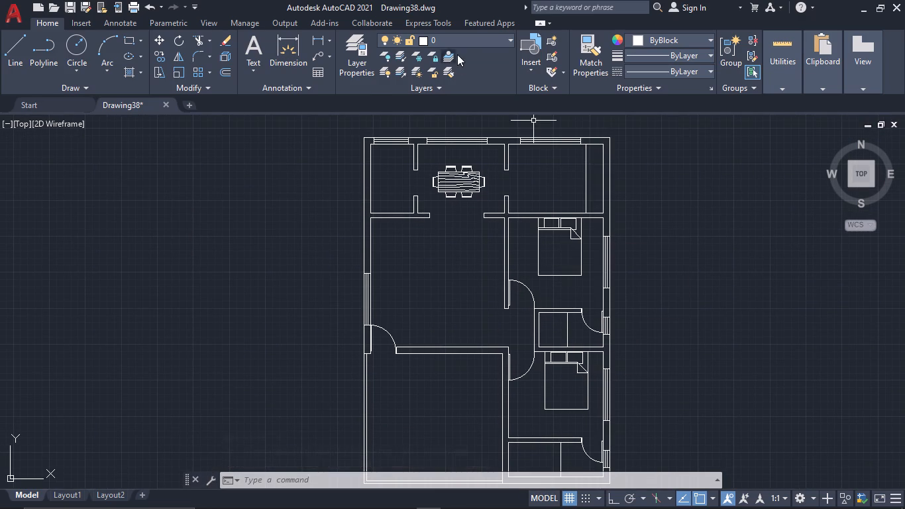
left_click(532, 71)
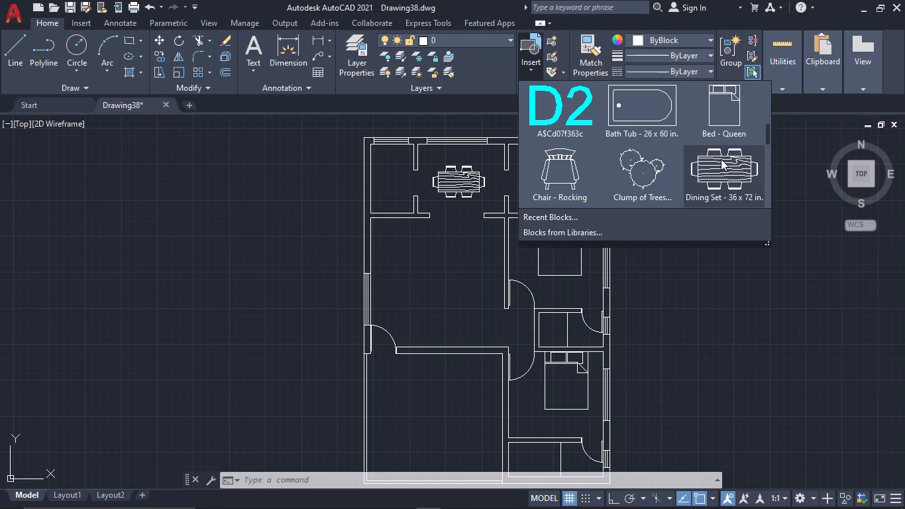
scroll(720, 138, "up", 20)
scroll(720, 138, "up", 5)
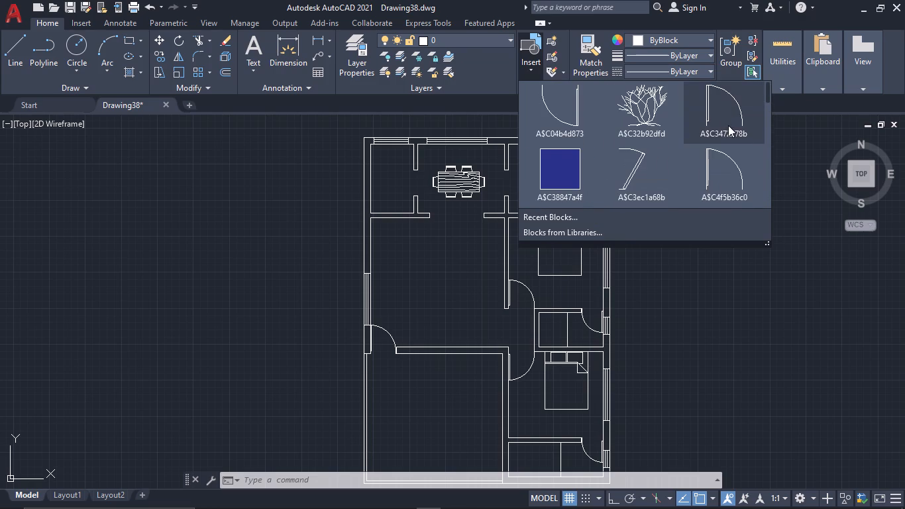
scroll(728, 125, "up", 6)
scroll(729, 126, "down", 20)
scroll(729, 126, "down", 11)
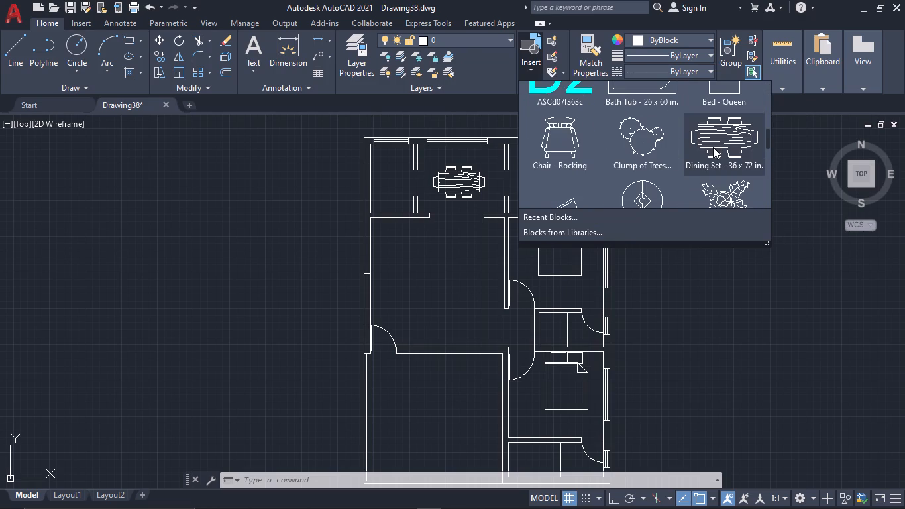
scroll(713, 147, "down", 7)
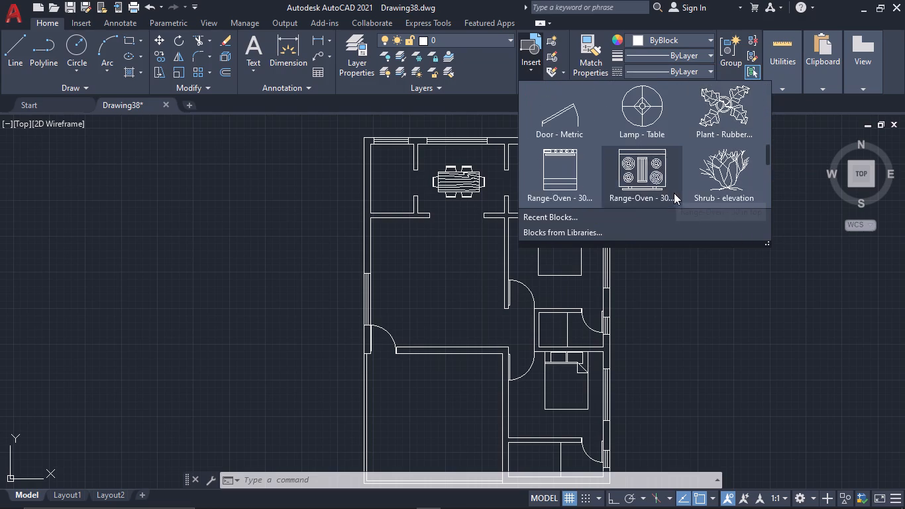
scroll(674, 193, "down", 1)
left_click(641, 162)
left_click(545, 179)
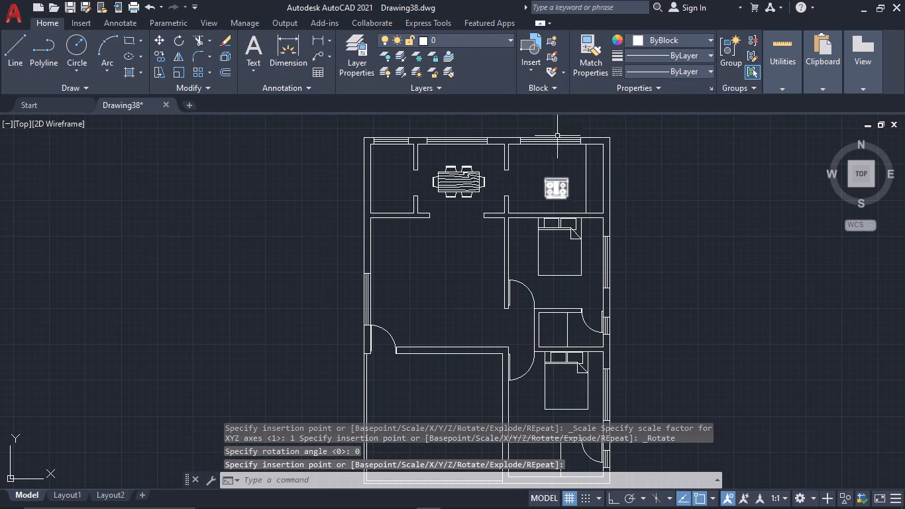
Insert the three-seat Sofa - Roundback 7 ft. block in the large central west room, toward its southeast part.
left_click(524, 68)
scroll(627, 188, "down", 8)
scroll(578, 129, "up", 1)
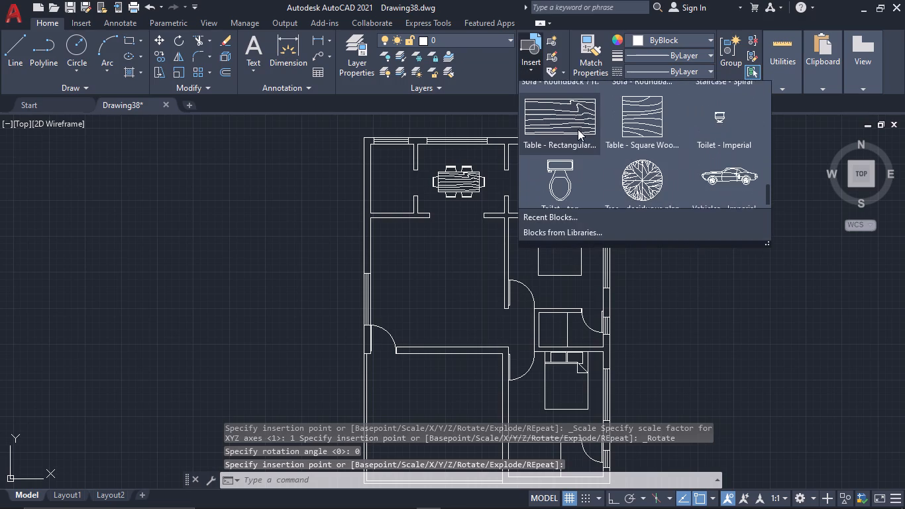
scroll(578, 129, "up", 2)
left_click(577, 102)
left_click(457, 273)
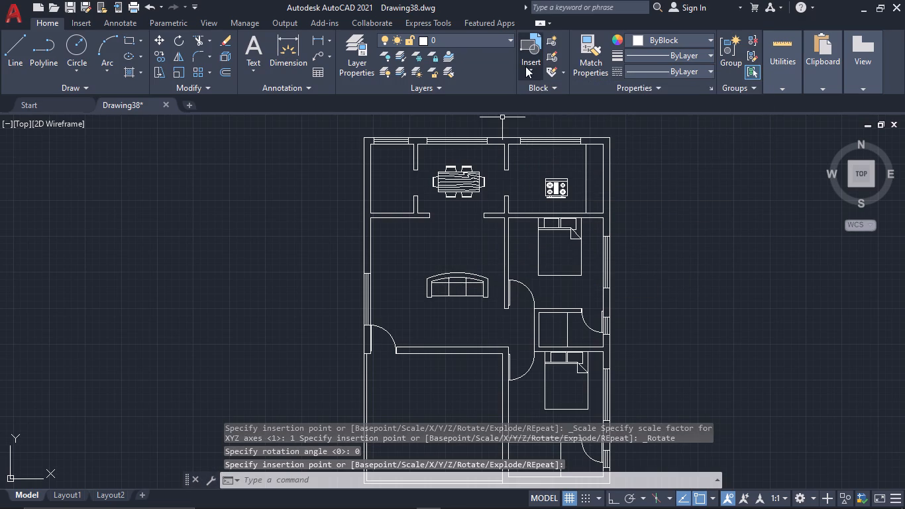
Insert the two-seat roundback sofa block in the large central west room, just northwest of the three-seat sofa.
left_click(525, 66)
left_click(648, 111)
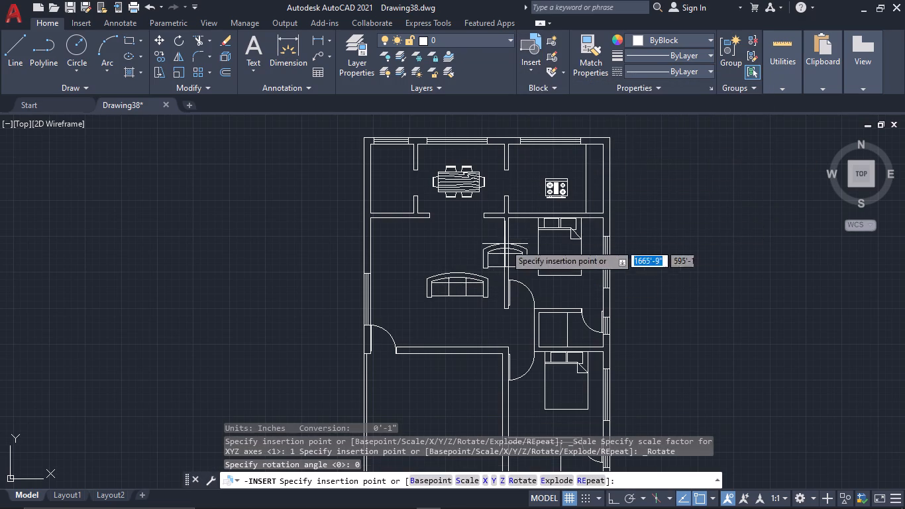
left_click(424, 252)
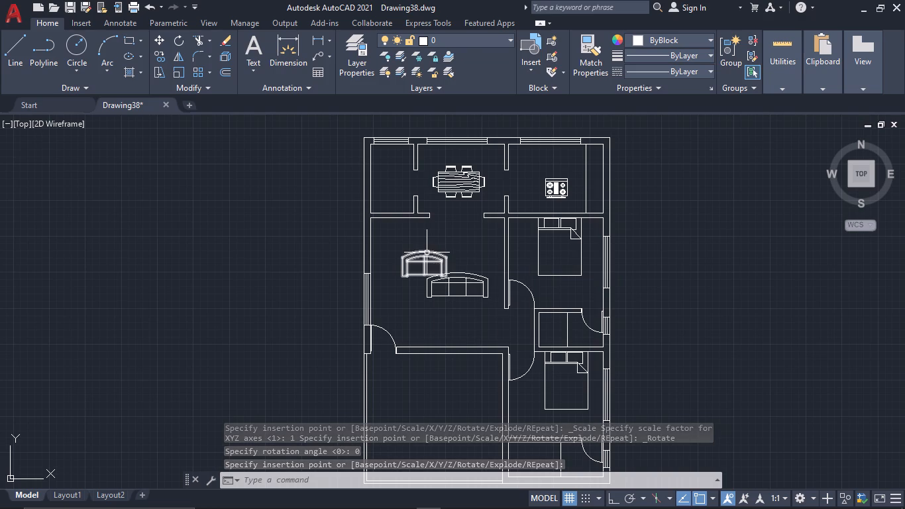
Move the two-seat sofa so its curved back touches the north wall of the central west room.
scroll(464, 305, "up", 1)
left_click(423, 253)
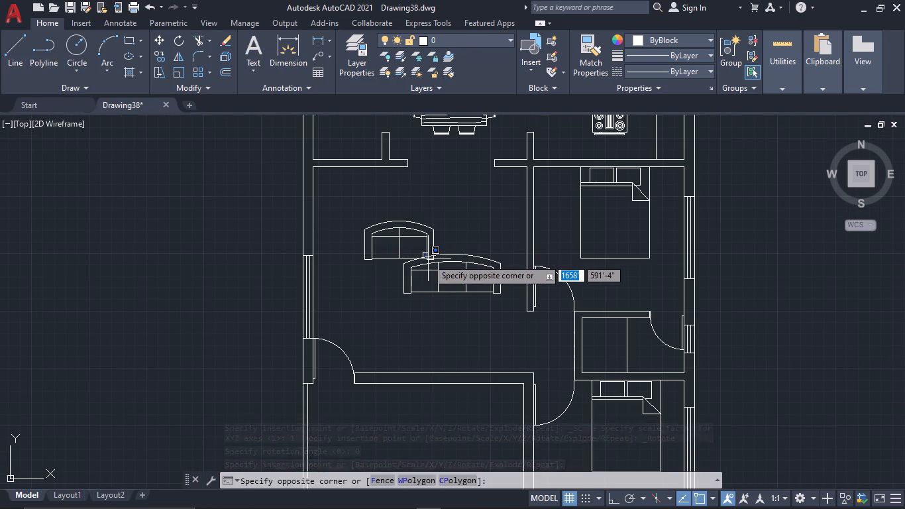
left_click(433, 242)
left_click_drag(443, 237, 423, 233)
left_click(399, 230)
key("m")
key("space")
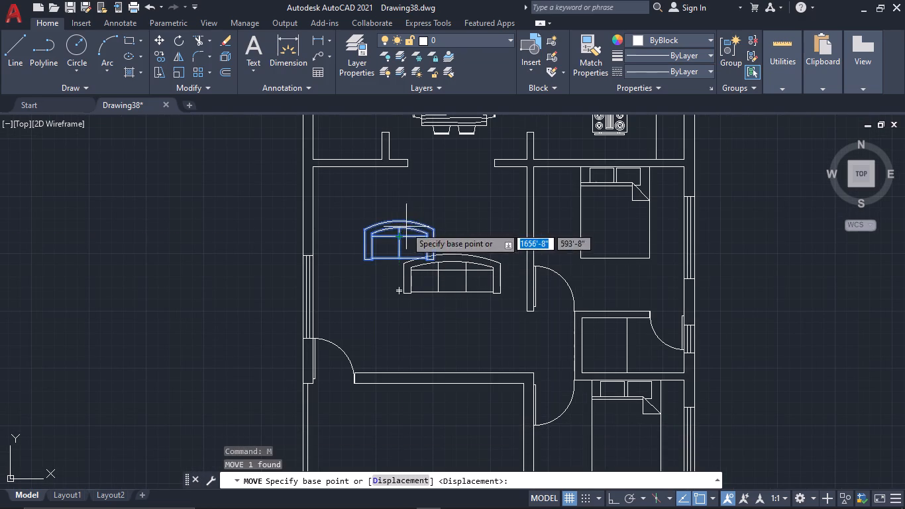
left_click(398, 219)
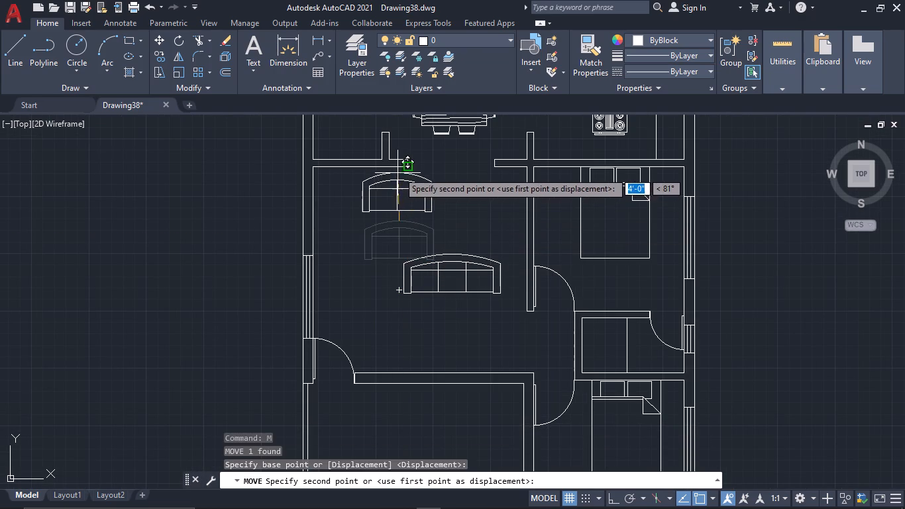
scroll(413, 166, "up", 3)
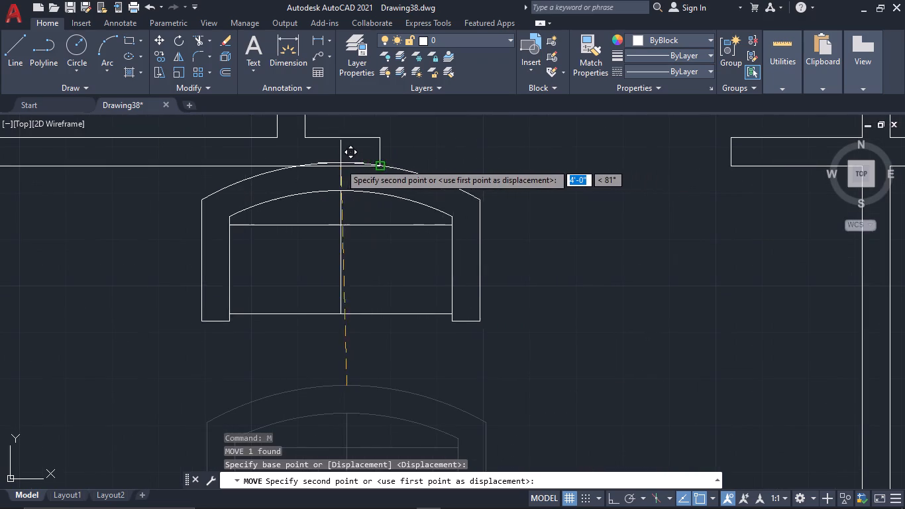
middle_click_drag(342, 174, 430, 215)
scroll(430, 215, "up", 2)
scroll(430, 215, "down", 2)
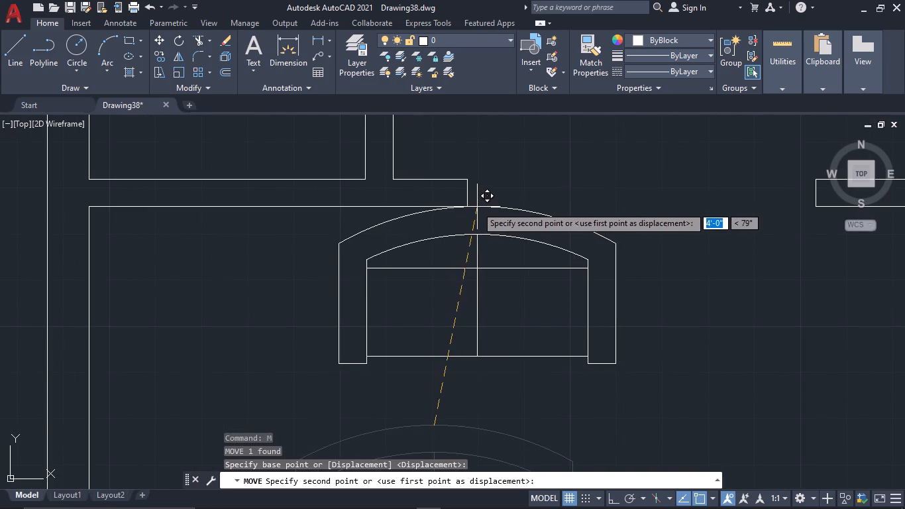
left_click(374, 207)
Rotate the three-seat sofa 90° counterclockwise about the northeast corner of its backrest.
scroll(452, 293, "down", 2)
middle_click_drag(456, 298, 455, 237)
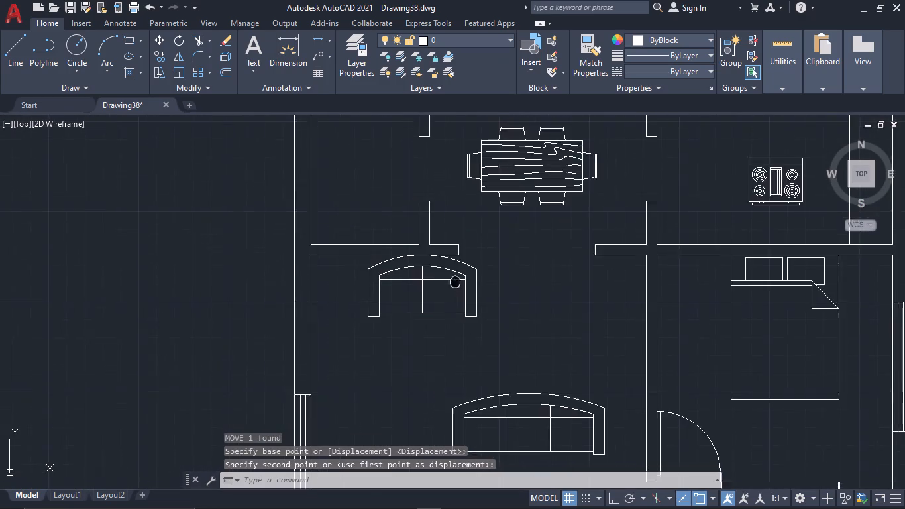
middle_click_drag(455, 237, 454, 209)
left_click_drag(543, 403, 479, 345)
left_click(448, 318)
key("r")
key("o")
key("space")
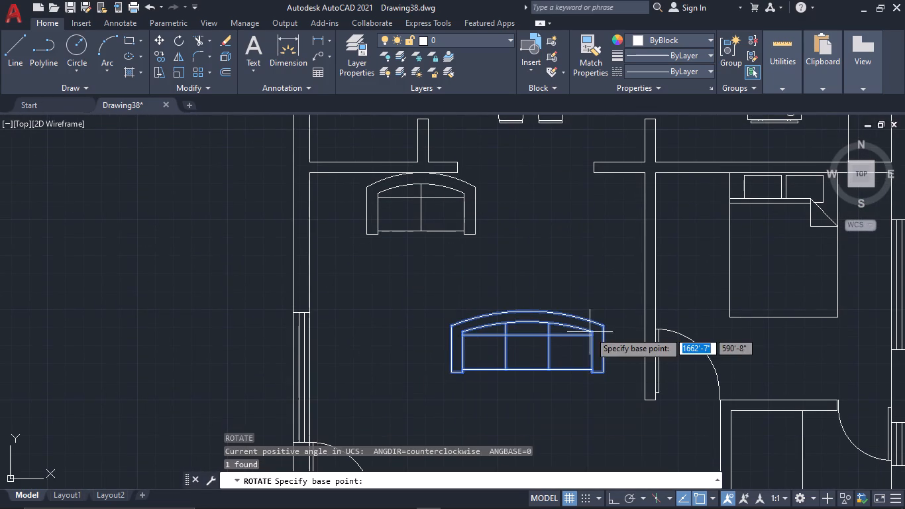
left_click(600, 327)
key("F8")
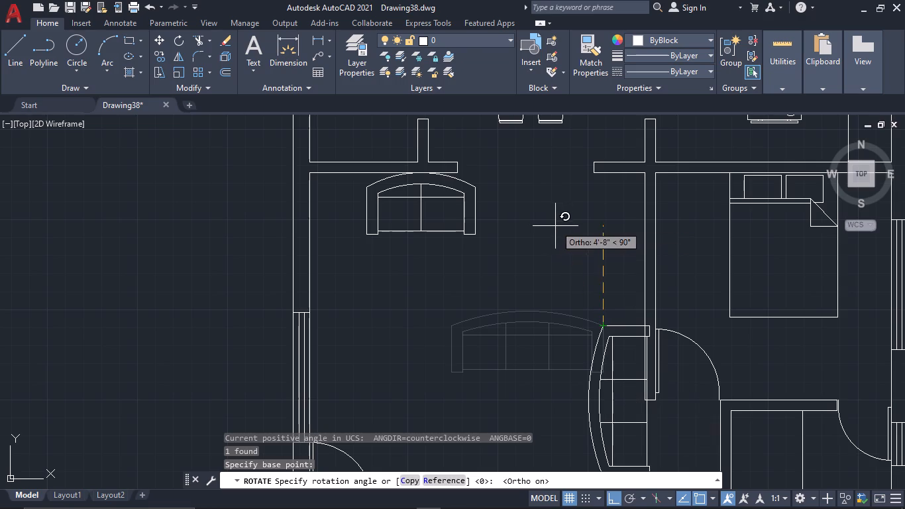
left_click(556, 226)
key("F8")
Move the rotated three-seat sofa against the central room's west wall, just southwest of the two-seat sofa.
left_click_drag(639, 437, 609, 418)
left_click(586, 404)
key("m")
key("space")
left_click_drag(600, 439, 584, 425)
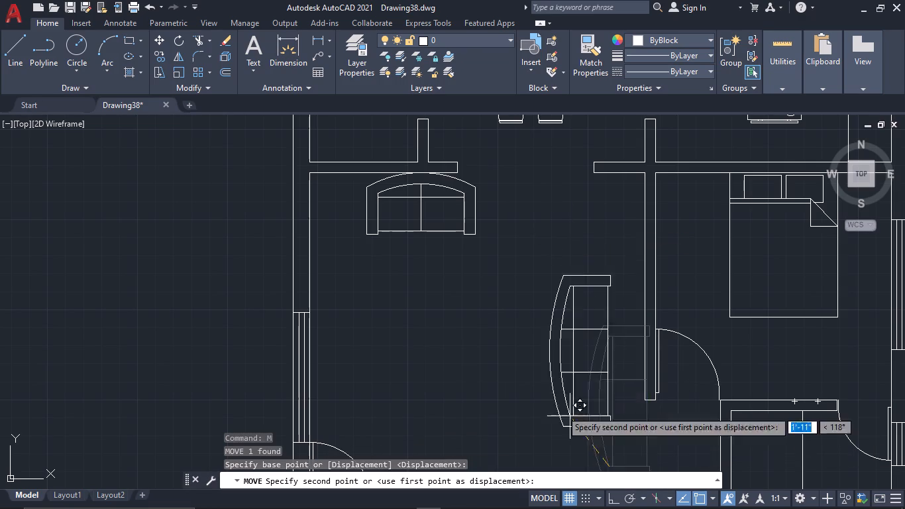
left_click(330, 381)
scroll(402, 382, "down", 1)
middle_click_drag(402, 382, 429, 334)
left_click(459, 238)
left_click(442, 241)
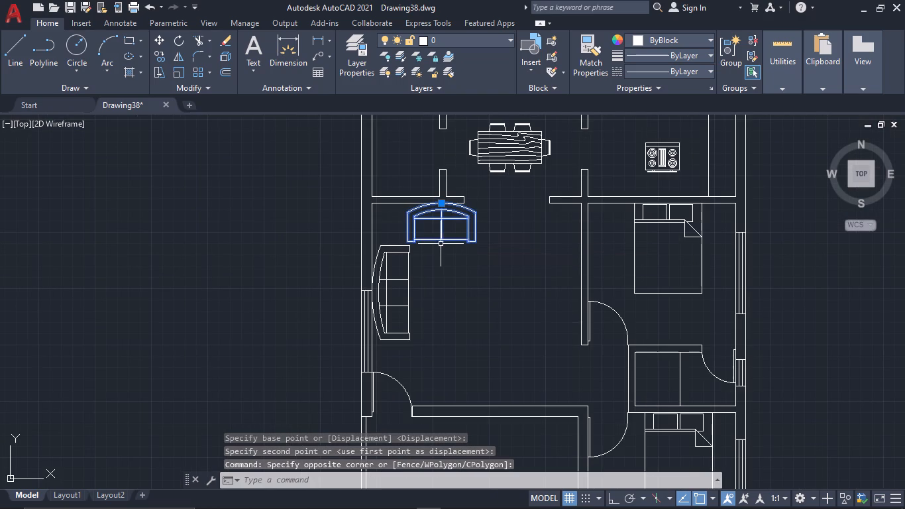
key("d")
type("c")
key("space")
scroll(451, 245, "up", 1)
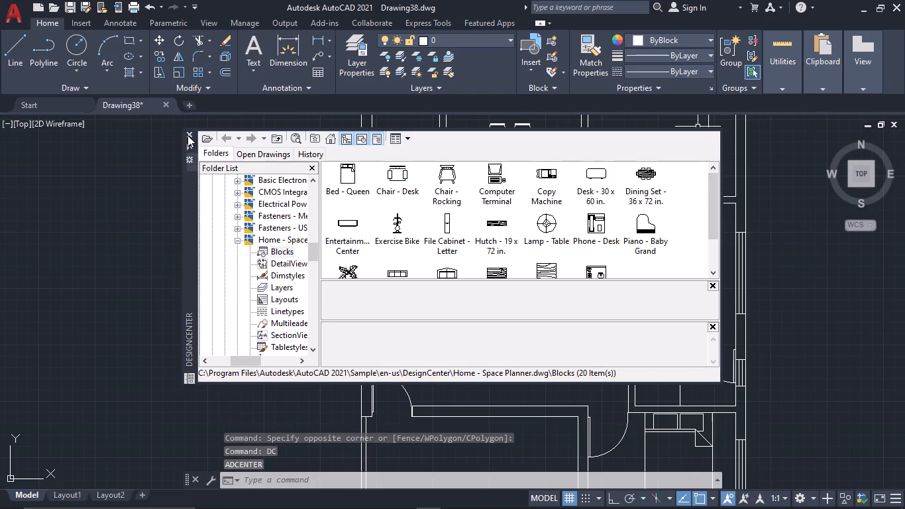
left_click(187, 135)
Scale the two-seat sofa down about its southeast corner.
left_click_drag(506, 253, 497, 246)
left_click(466, 229)
type("sc")
key("space")
scroll(469, 238, "up", 2)
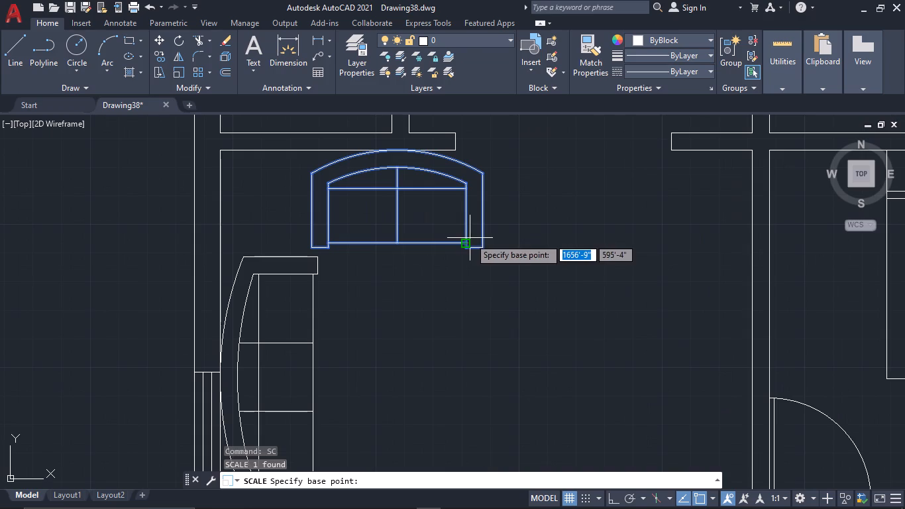
left_click(484, 245)
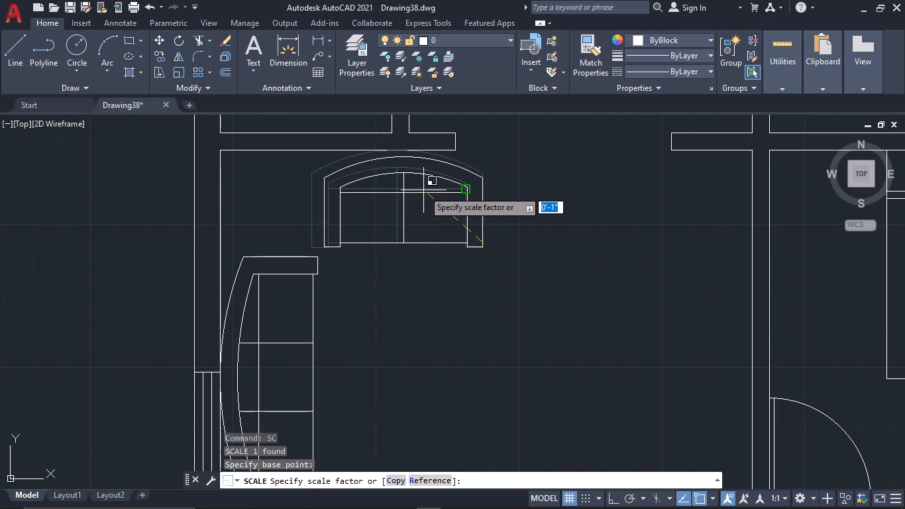
left_click(425, 190)
Scale the two-seat sofa back up somewhat about the top middle of its inner backrest curve.
left_click(445, 206)
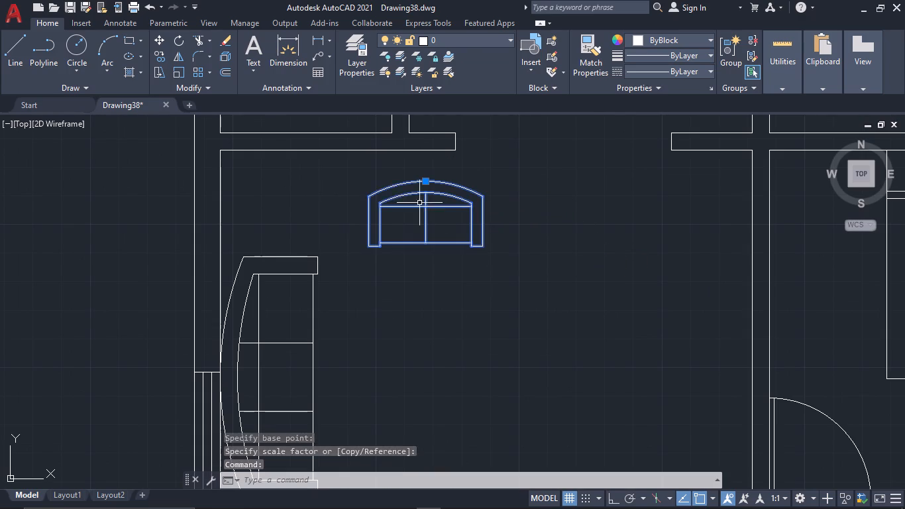
left_click(392, 199)
key("s")
key("c")
key("space")
left_click(423, 192)
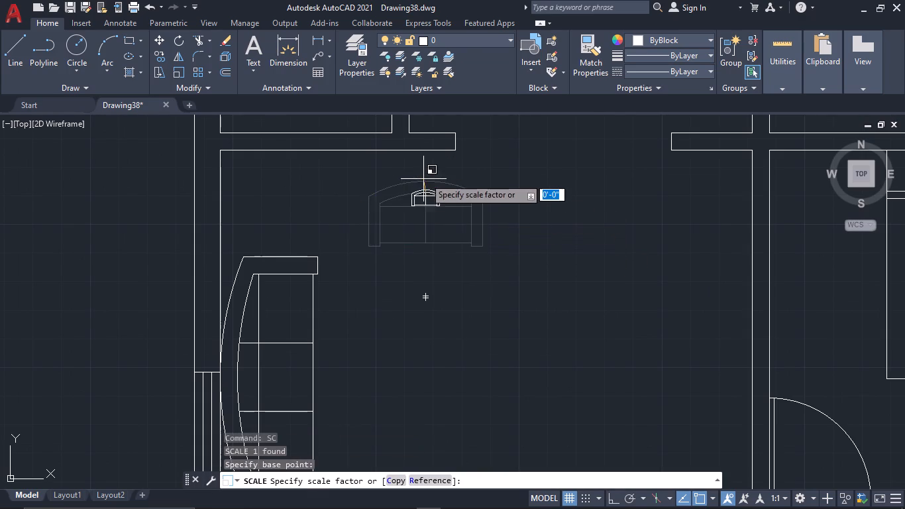
left_click(496, 156)
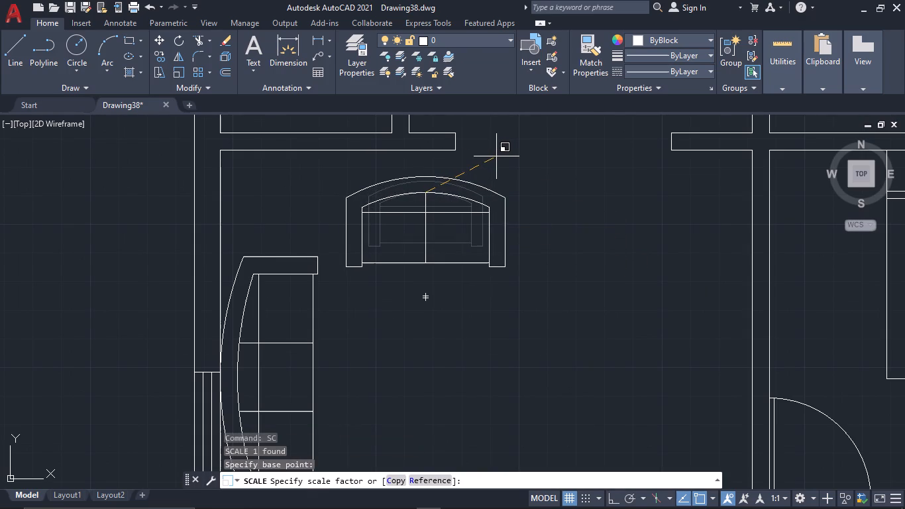
Move the resized two-seat sofa northwest so its back sits close to the central room's north wall.
left_click_drag(541, 230, 498, 221)
left_click(456, 211)
type("m")
key("space")
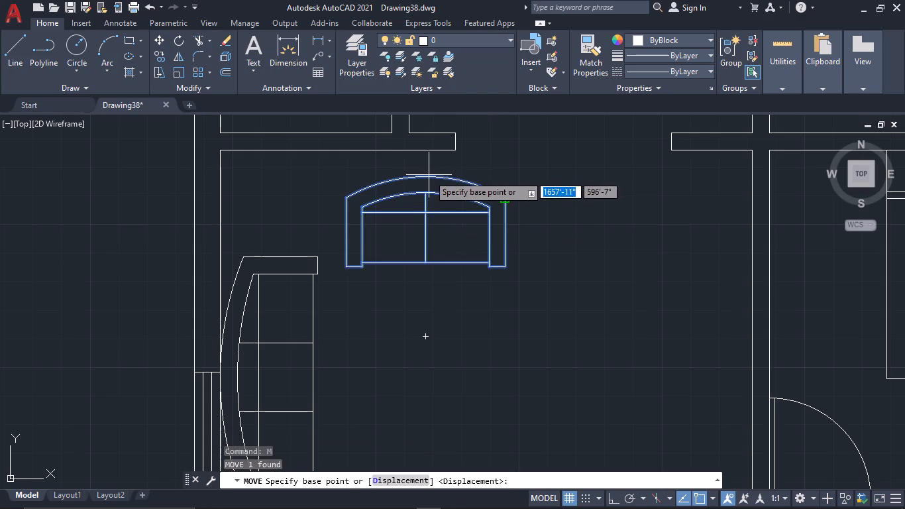
left_click(429, 175)
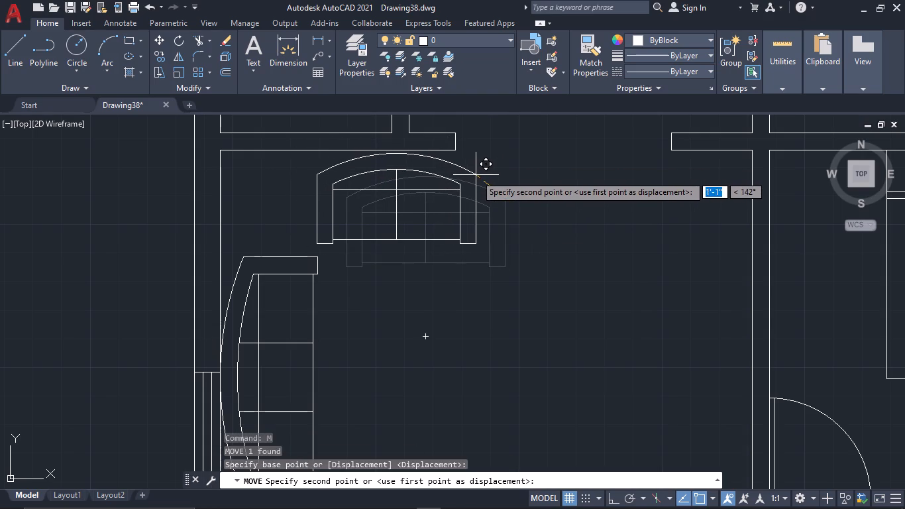
left_click(476, 175)
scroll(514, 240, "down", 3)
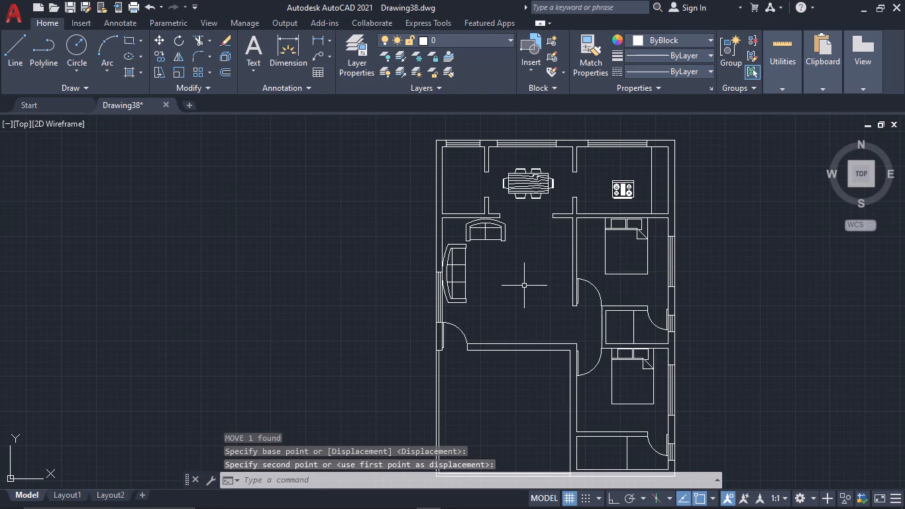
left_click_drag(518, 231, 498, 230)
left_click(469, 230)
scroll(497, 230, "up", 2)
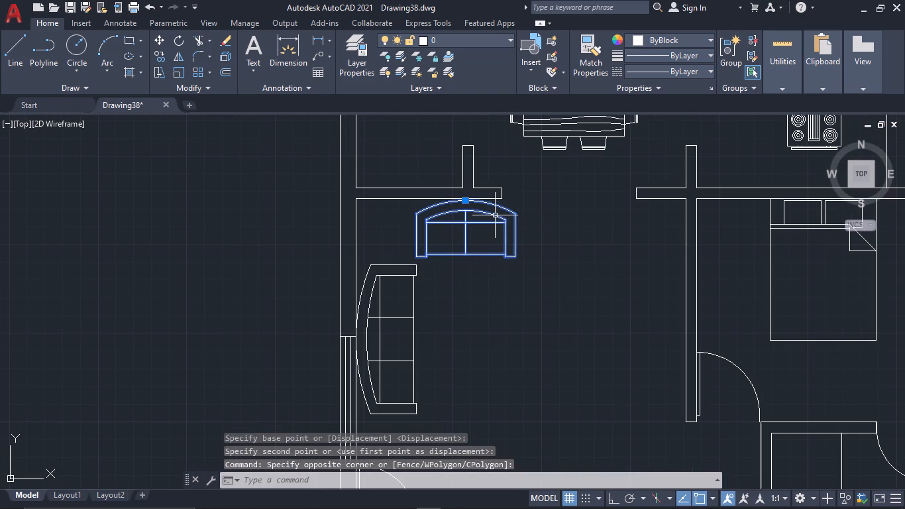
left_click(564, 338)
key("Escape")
Draw an upright rectangle as a coffee table just east of the three-seat sofa.
type("rec")
key("space")
left_click(454, 311)
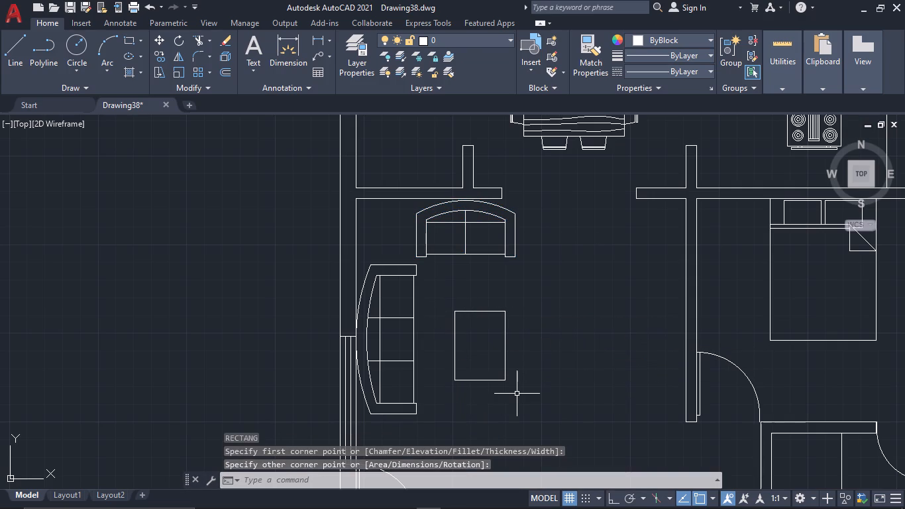
Draw a threshold line across the southwest entrance door opening of the central room, between the outer wall corners.
scroll(525, 398, "down", 1)
middle_click_drag(524, 398, 445, 321)
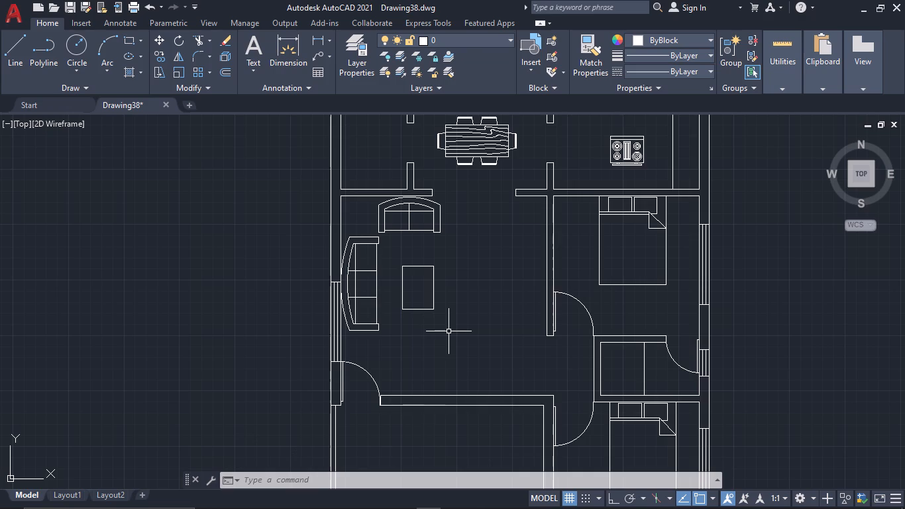
type("l")
key("space")
middle_click_drag(464, 388, 532, 280)
scroll(436, 328, "up", 3)
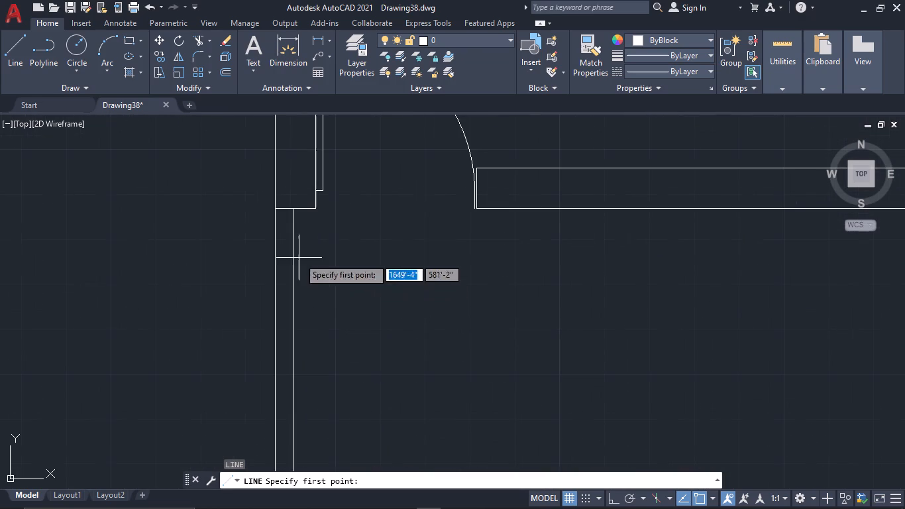
left_click(312, 208)
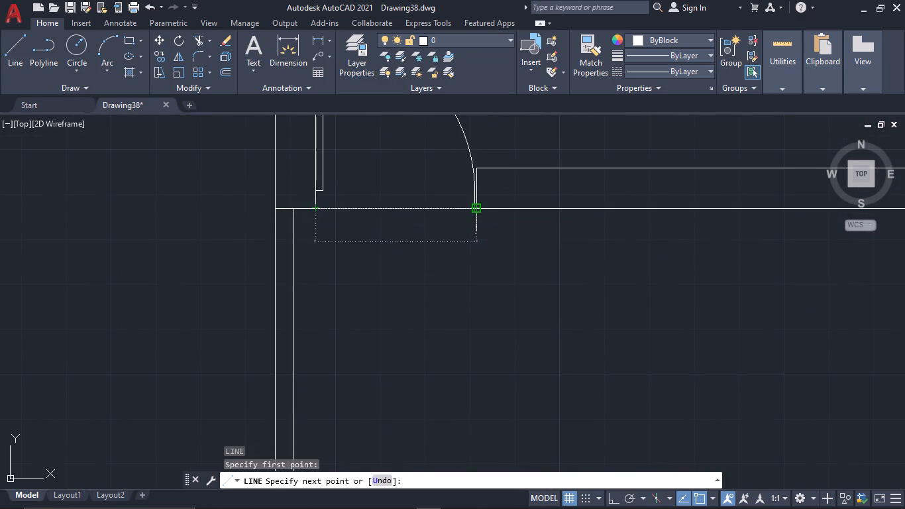
left_click(480, 211)
key("Escape")
Select the inner pane lines of the four windows along the east wall, from the southernmost up to the upper bedroom.
scroll(466, 282, "down", 3)
scroll(602, 226, "down", 1)
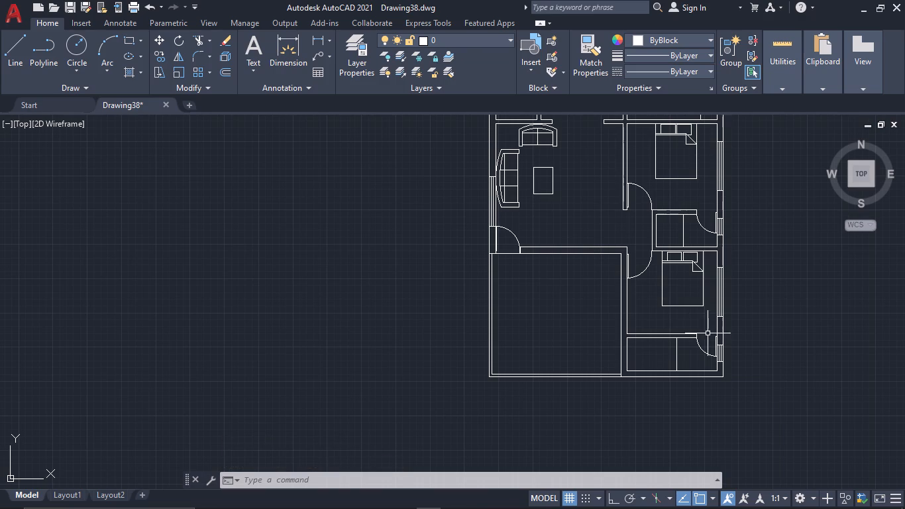
scroll(716, 350, "up", 3)
left_click(732, 371)
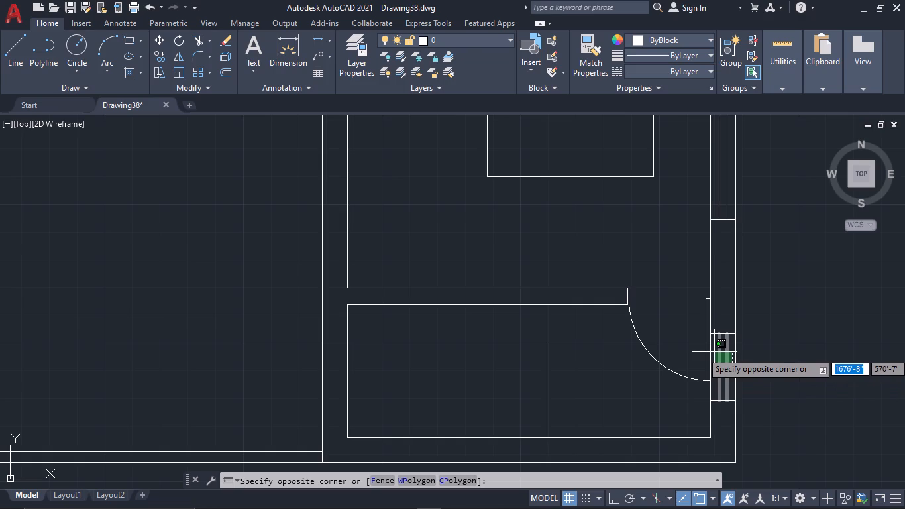
middle_click_drag(711, 222, 694, 398)
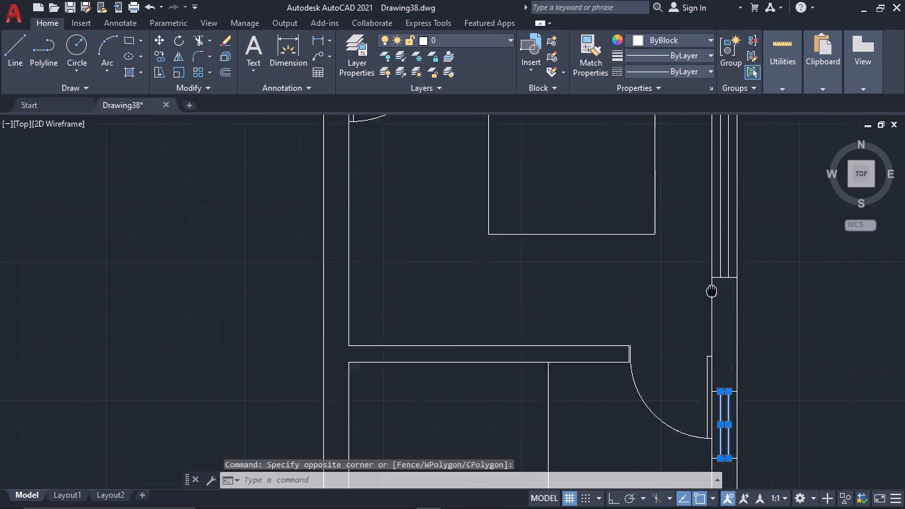
middle_click_drag(694, 398, 687, 446)
left_click(707, 367)
left_click(693, 363)
middle_click_drag(677, 254, 637, 508)
left_click(666, 394)
left_click(651, 388)
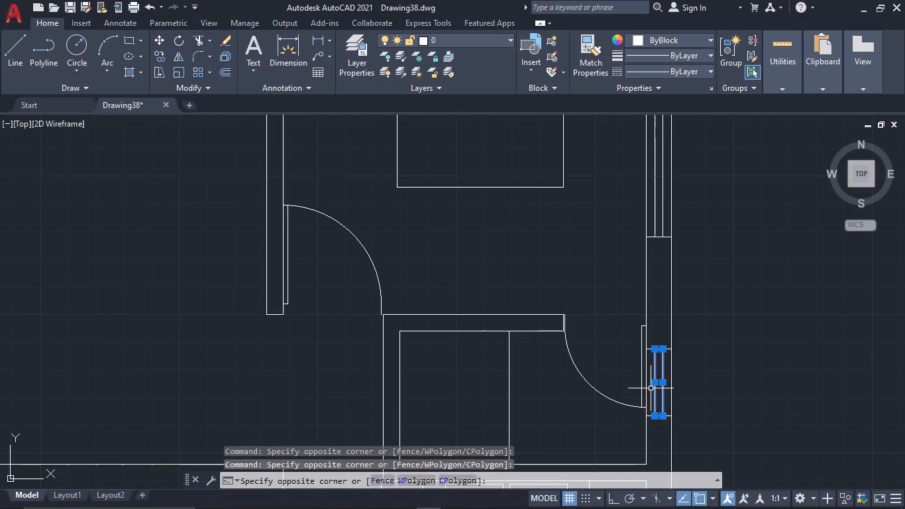
middle_click_drag(649, 294, 639, 412)
left_click(659, 304)
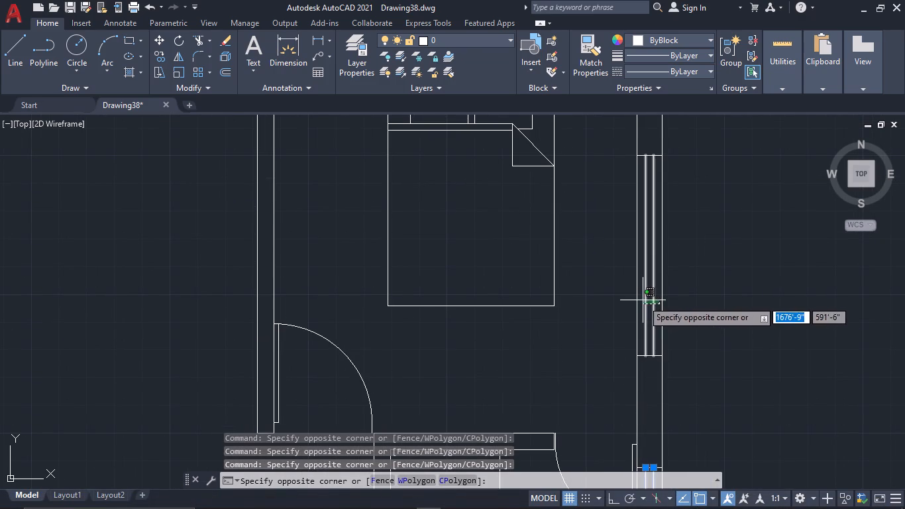
left_click(643, 300)
Add the pane lines of the three north windows and the west window to the selection and colour all selected lines 39,118,187.
middle_click_drag(643, 269, 653, 497)
scroll(653, 370, "down", 2)
scroll(575, 235, "up", 2)
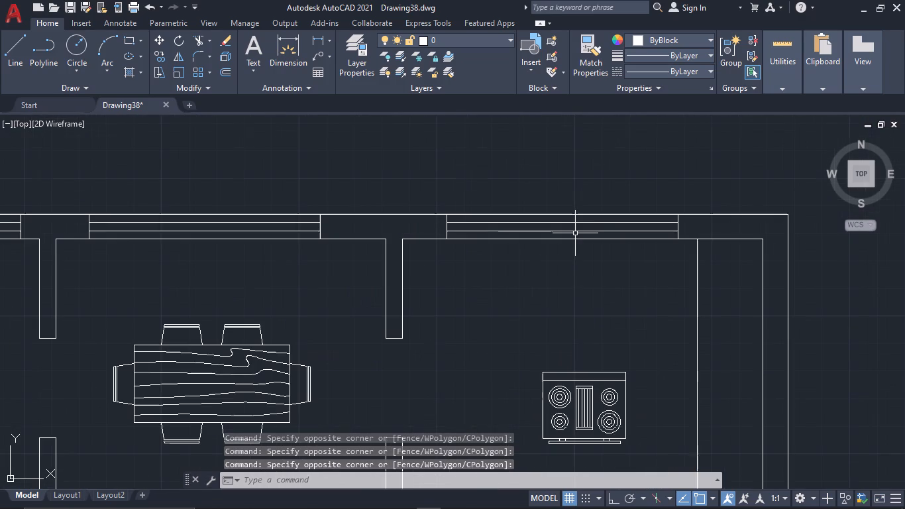
left_click(575, 233)
left_click(566, 221)
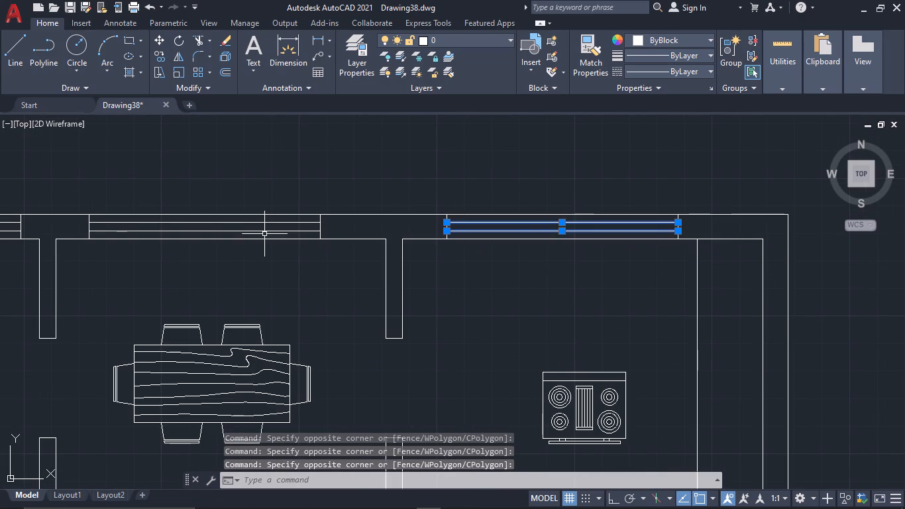
left_click(265, 234)
left_click(252, 217)
middle_click_drag(259, 237, 782, 243)
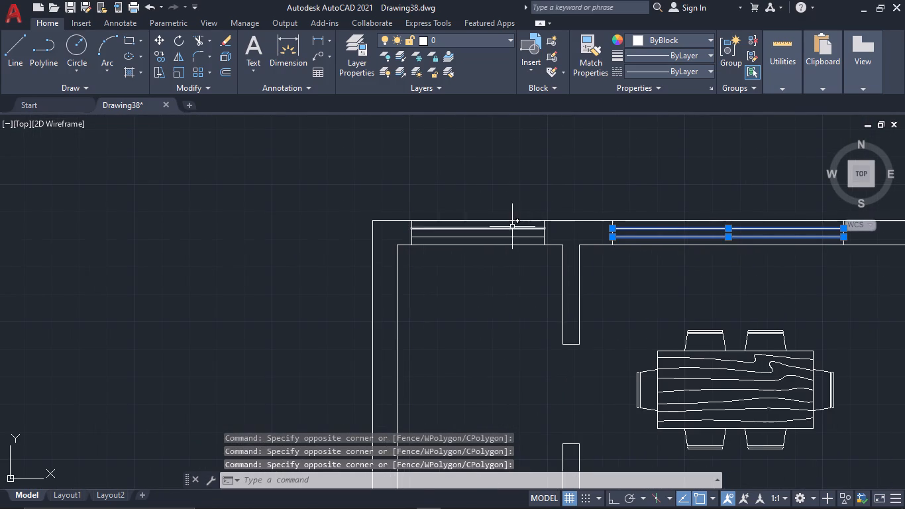
left_click(511, 239)
left_click(502, 226)
middle_click_drag(521, 306, 573, 141)
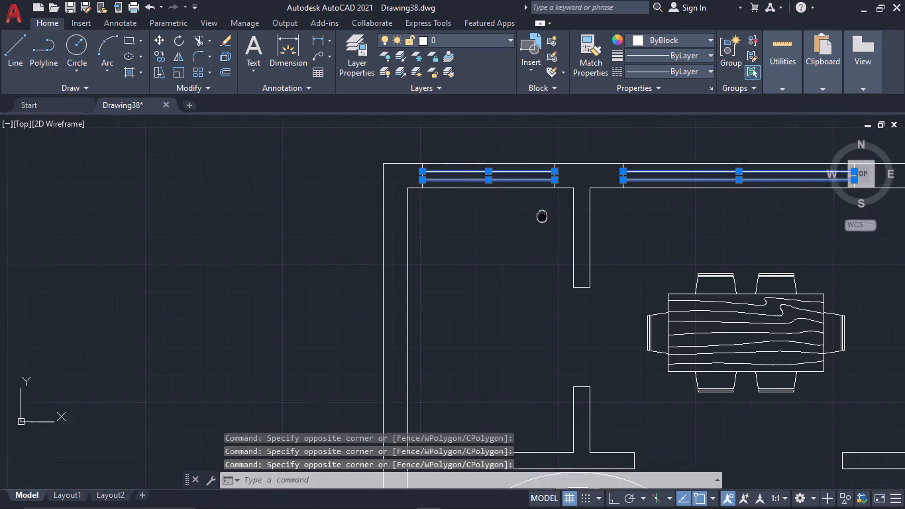
middle_click_drag(573, 141, 579, 119)
scroll(579, 119, "down", 2)
scroll(542, 355, "up", 2)
left_click(506, 341)
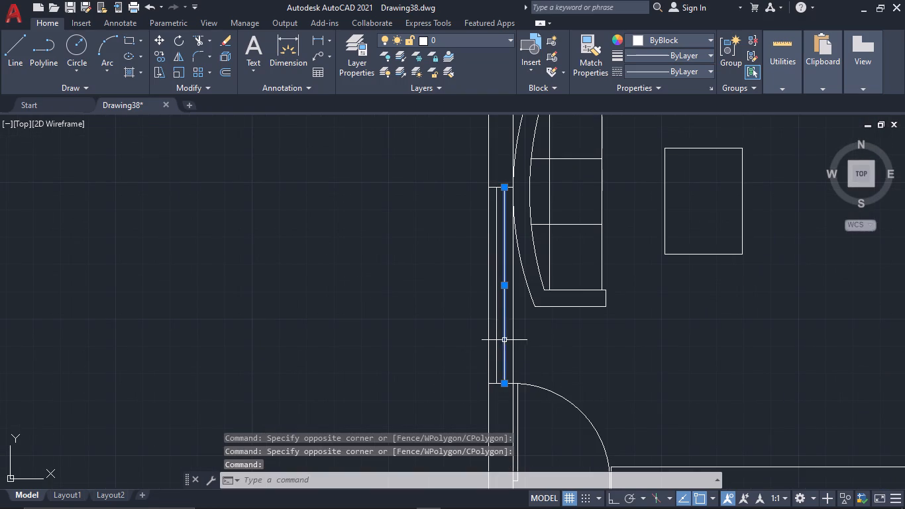
left_click(496, 337)
scroll(511, 334, "down", 3)
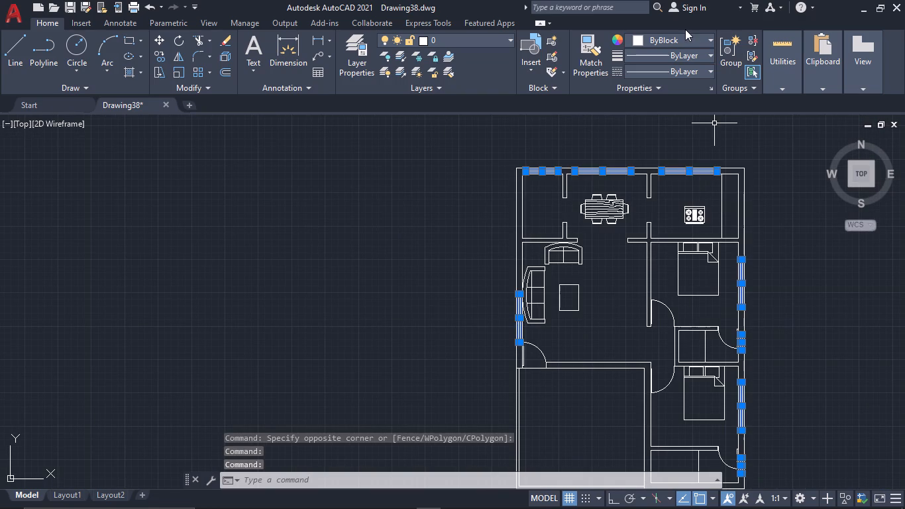
left_click(684, 38)
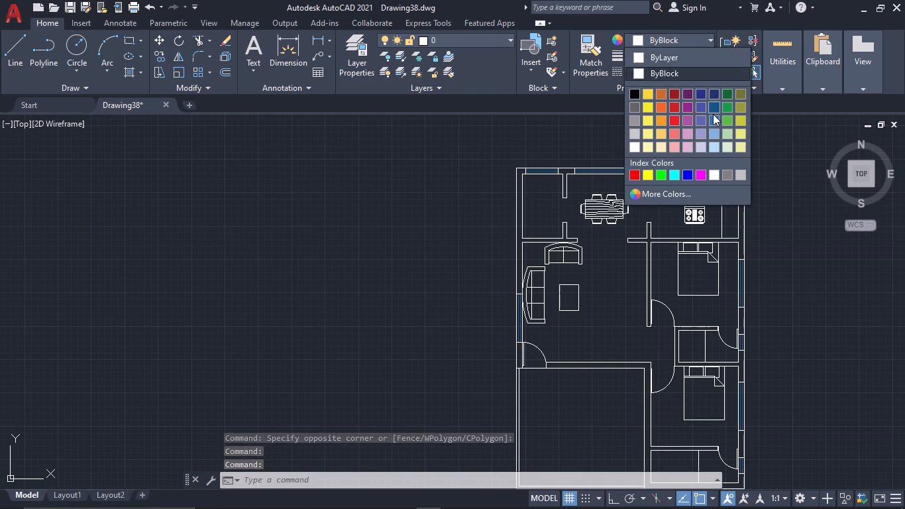
left_click(713, 118)
left_click(447, 310)
key("Escape")
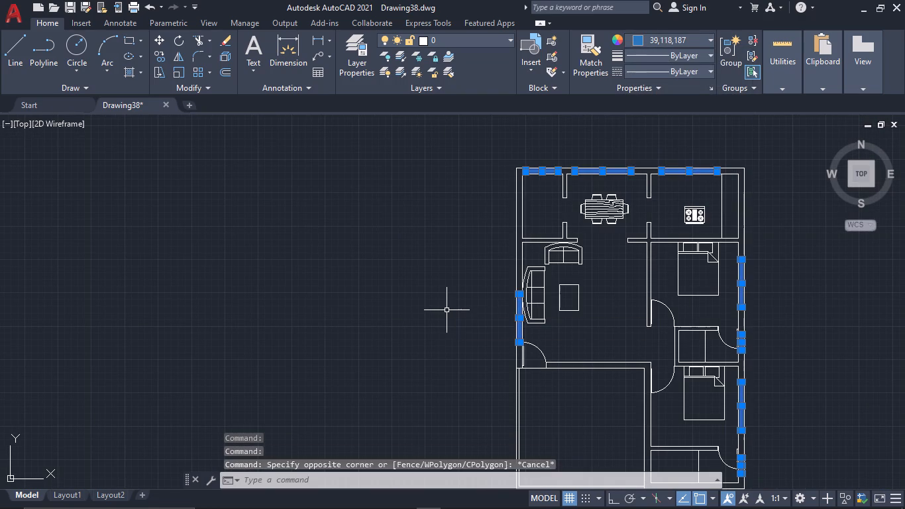
key("Escape")
Start a Solid hatch and fill the west wall, the two north wall piers with their partitions, and the northeast corner wall.
middle_click_drag(708, 358, 645, 312)
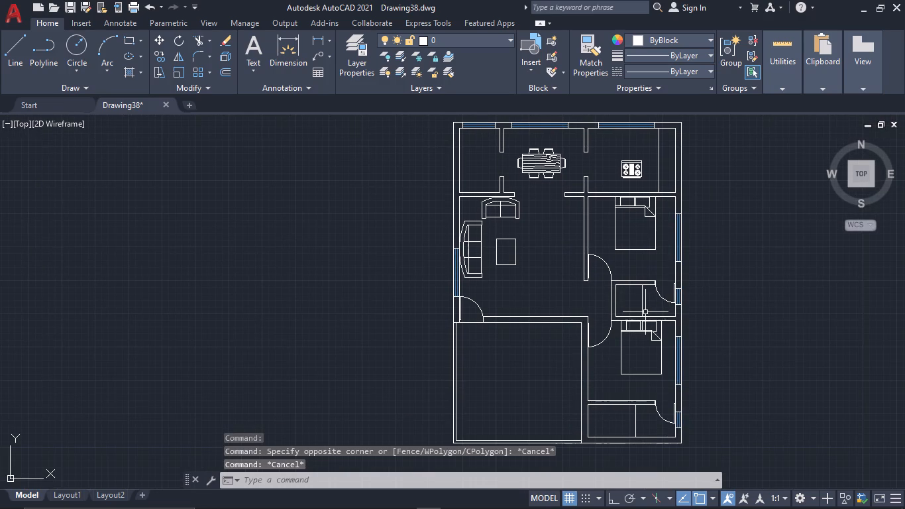
type("h")
key("space")
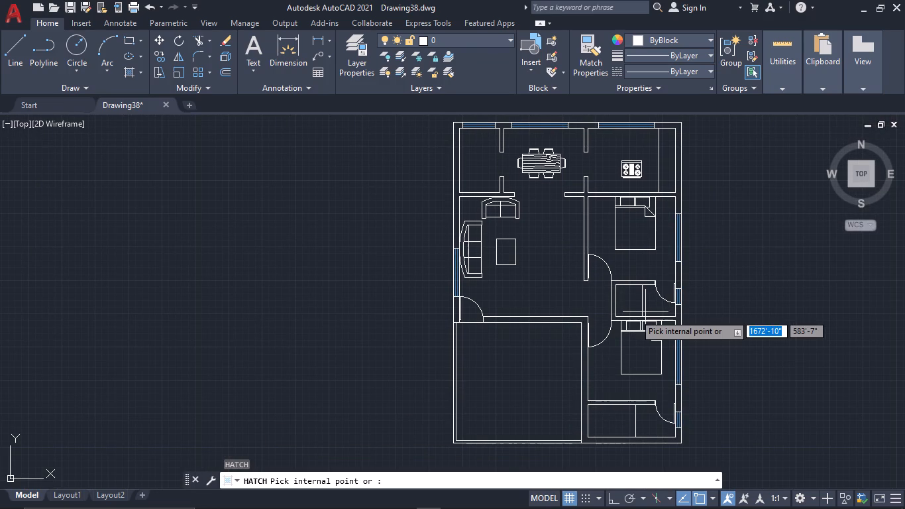
left_click(376, 40)
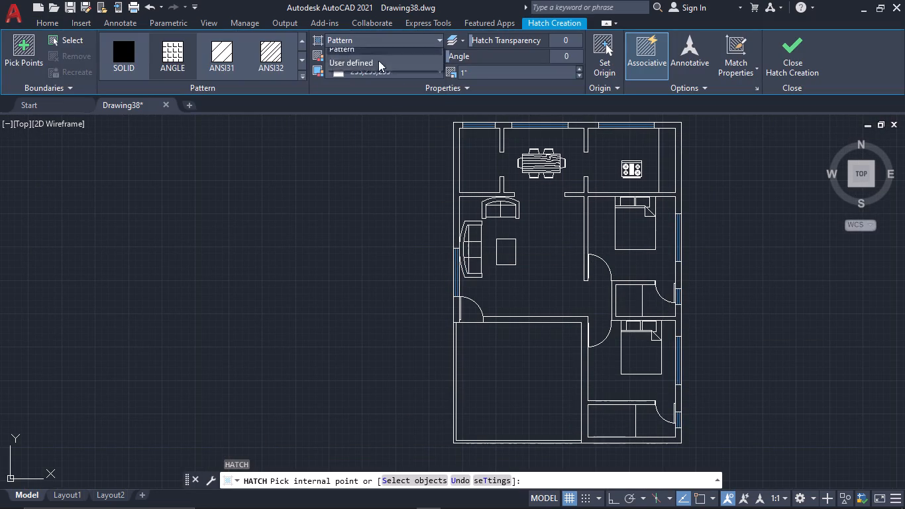
left_click(369, 55)
scroll(464, 146, "up", 4)
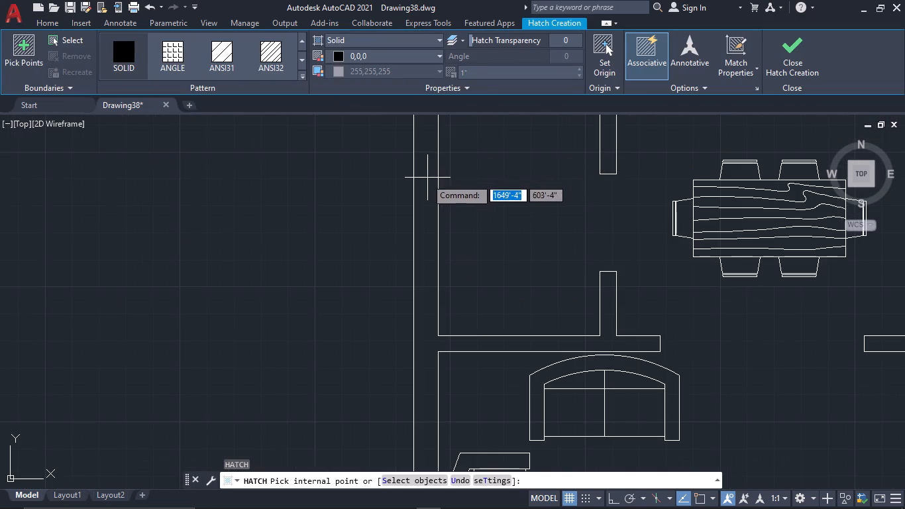
left_click(426, 178)
scroll(435, 187, "down", 3)
scroll(519, 163, "up", 4)
left_click(317, 156)
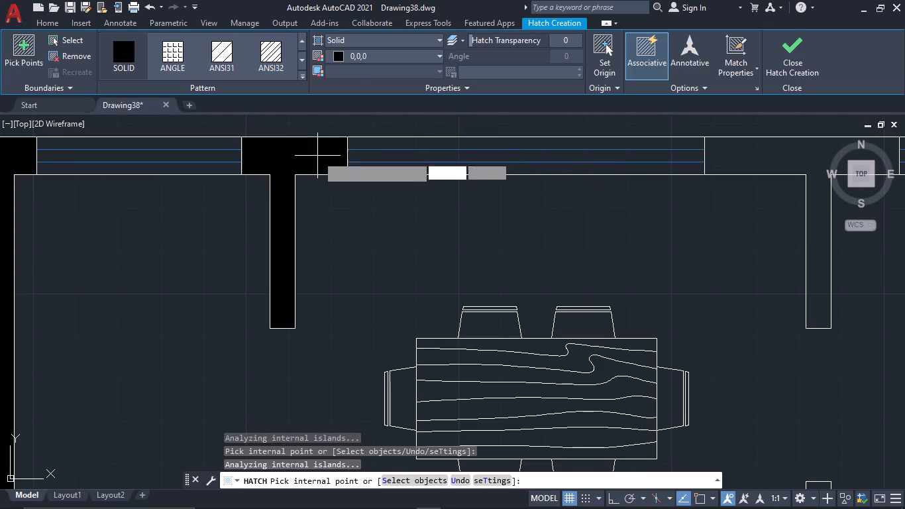
left_click(771, 157)
scroll(771, 179, "down", 3)
middle_click_drag(771, 182, 470, 139)
scroll(470, 139, "down", 1)
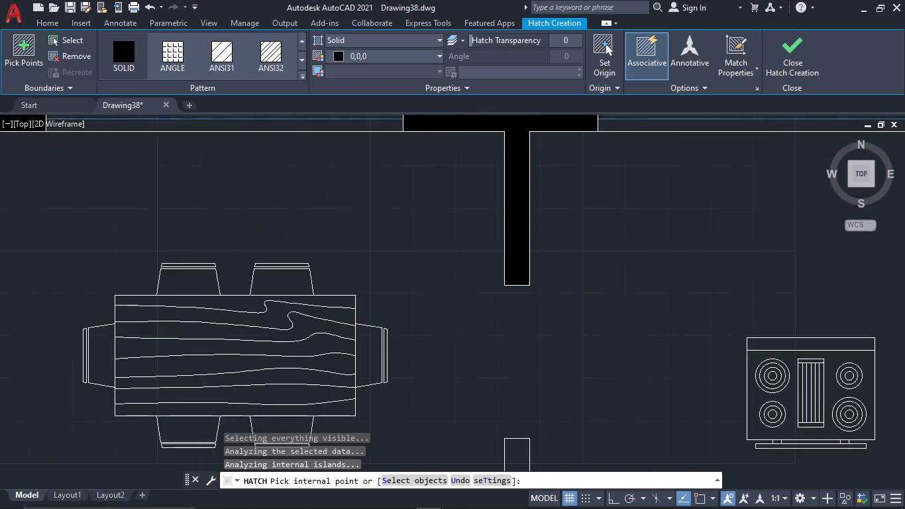
scroll(470, 139, "down", 3)
scroll(612, 154, "up", 3)
left_click(620, 163)
scroll(643, 201, "down", 2)
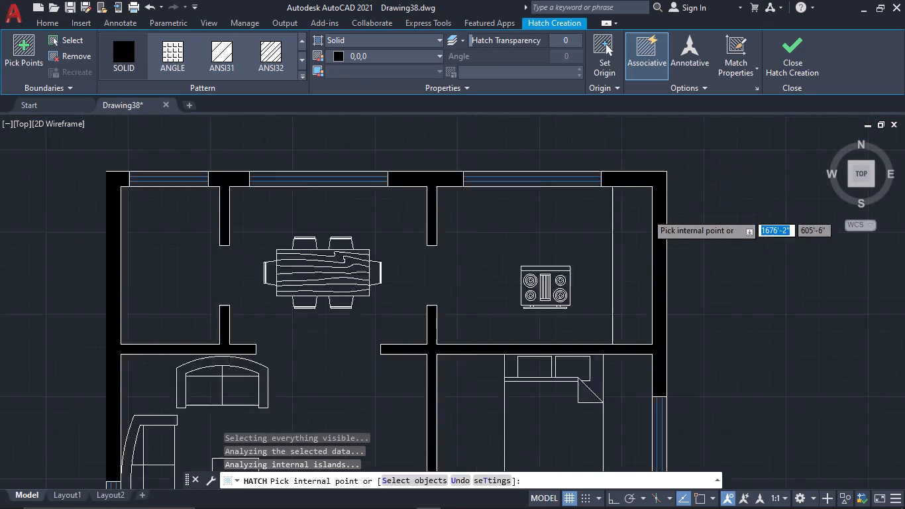
Fill the remaining east wall piers, the southern bedroom and bathroom walls, and the wall piece beside the entrance door with the solid hatch.
middle_click_drag(648, 216, 641, 86)
left_click(647, 294)
middle_click_drag(651, 323, 647, 295)
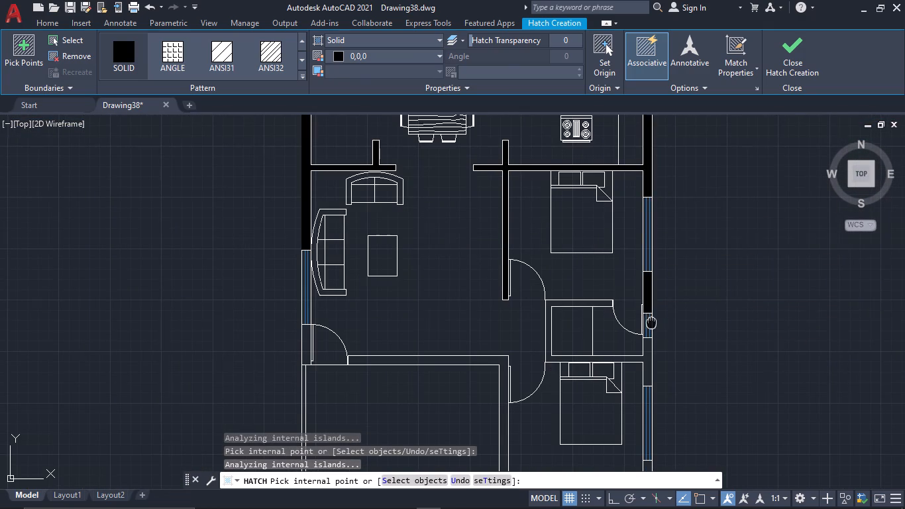
middle_click_drag(647, 295, 645, 173)
scroll(639, 211, "up", 2)
left_click(639, 211)
scroll(637, 251, "down", 3)
middle_click_drag(639, 274, 639, 267)
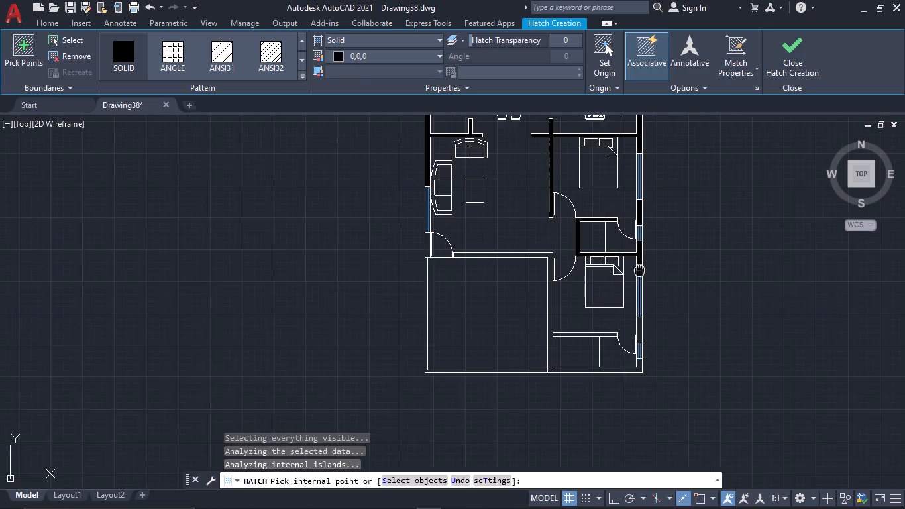
middle_click_drag(639, 267, 635, 170)
scroll(635, 225, "up", 2)
left_click(635, 225)
left_click(539, 235)
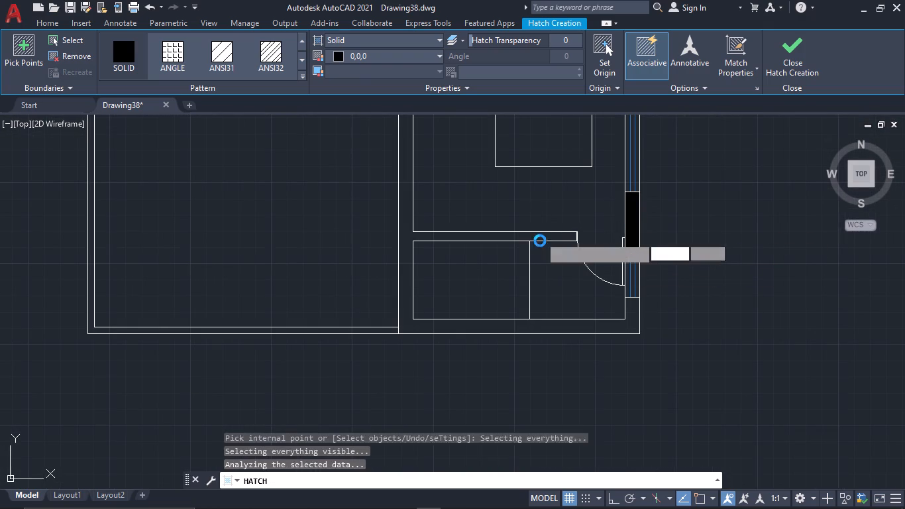
scroll(401, 264, "down", 3)
scroll(308, 171, "up", 2)
middle_click_drag(311, 172, 388, 304)
scroll(376, 292, "down", 1)
scroll(345, 300, "up", 2)
left_click(332, 294)
scroll(399, 296, "down", 3)
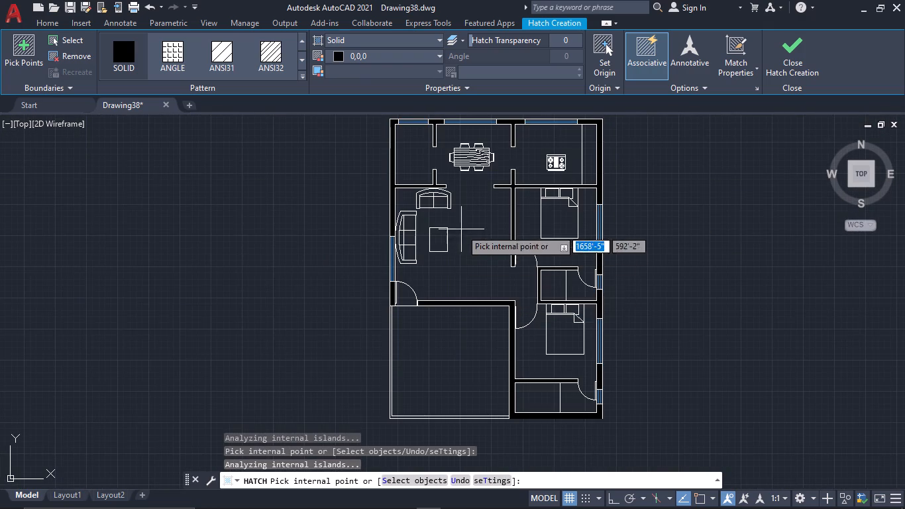
scroll(441, 187, "up", 1)
scroll(441, 187, "down", 2)
key("Escape")
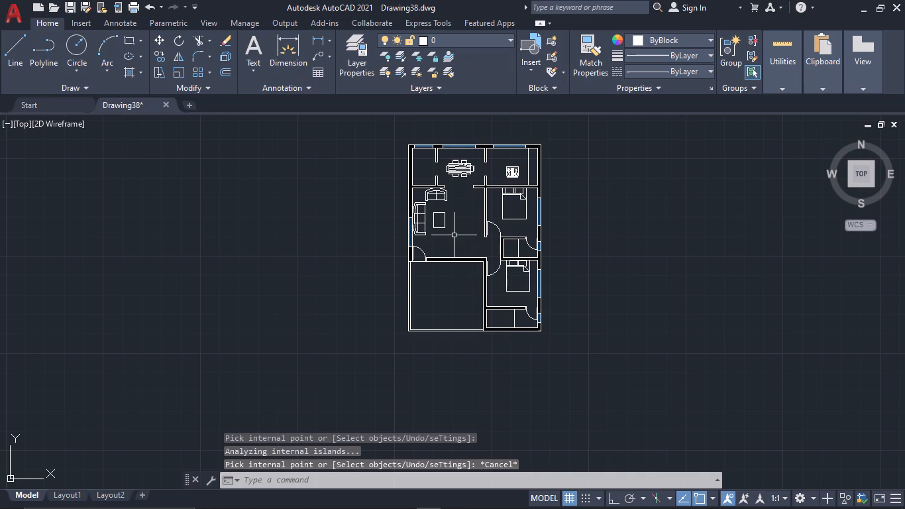
Label the northwest room PUJA with 5'x8' indented beneath it, using text height 5" and rotation entry 5".
scroll(450, 317, "up", 2)
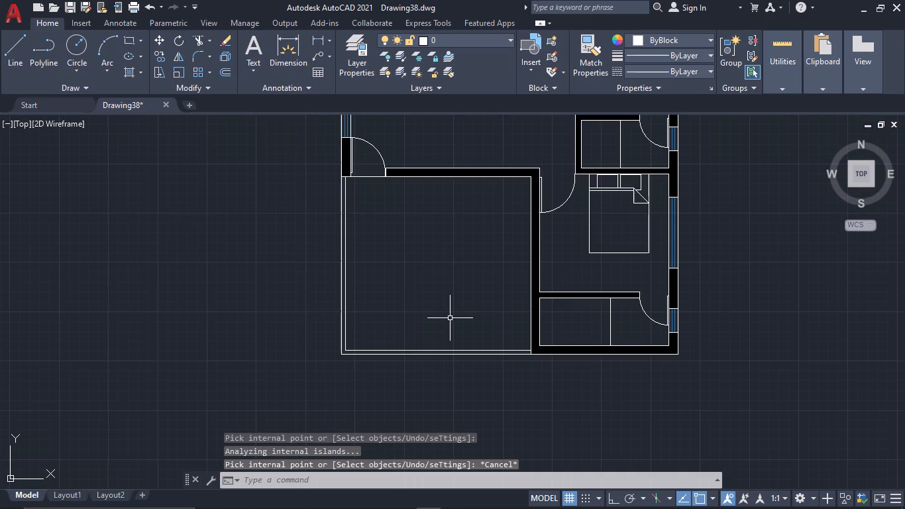
scroll(450, 318, "down", 2)
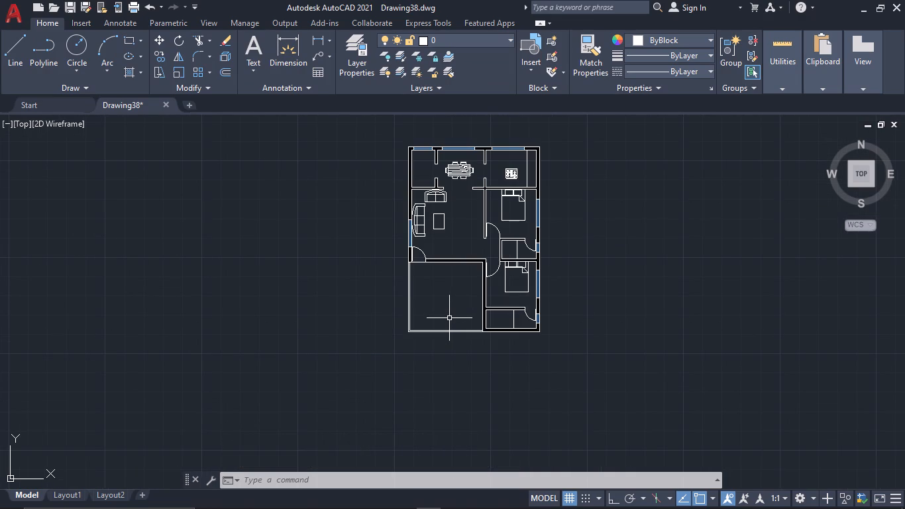
type("tex")
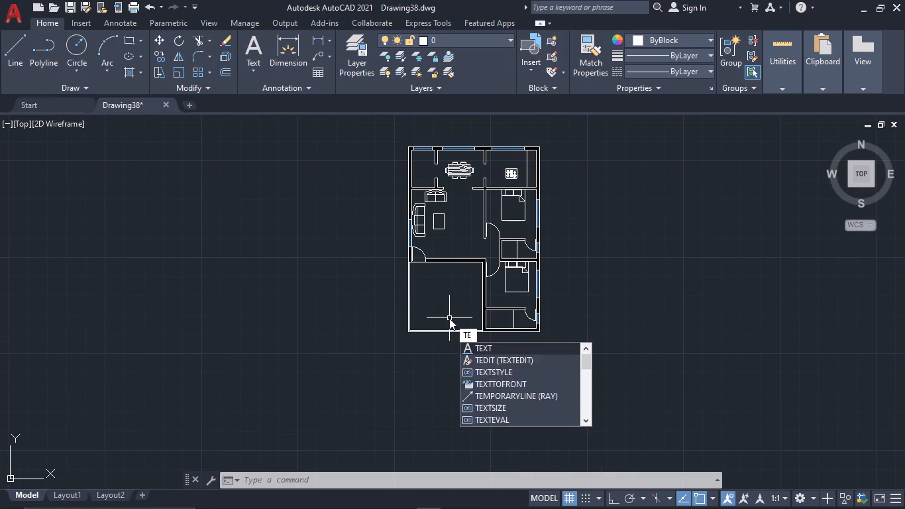
key("space")
scroll(425, 162, "up", 5)
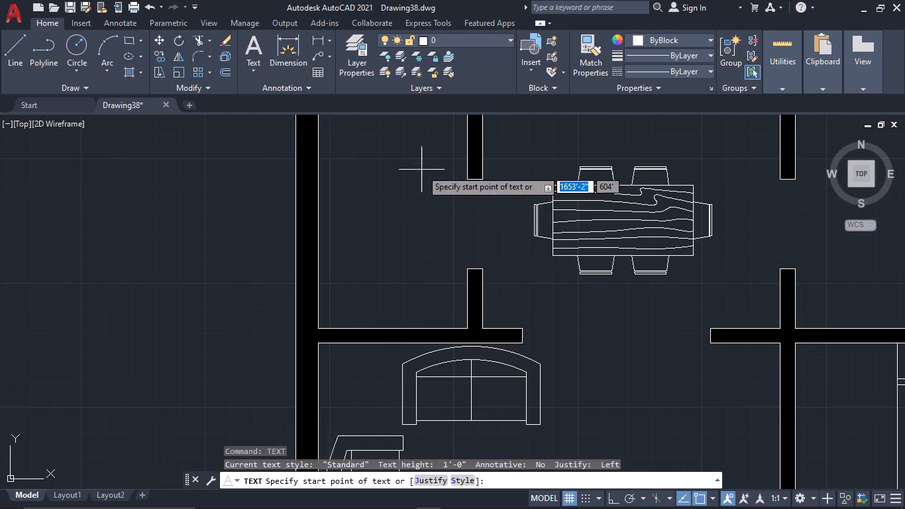
left_click(360, 209)
type("5\"")
key("space")
type("5\"")
key("space")
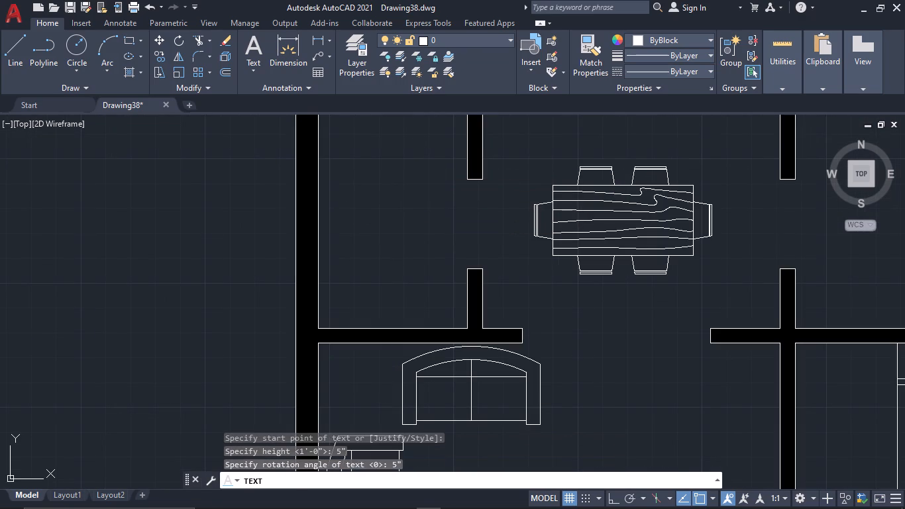
type("pu")
key("BackSpace")
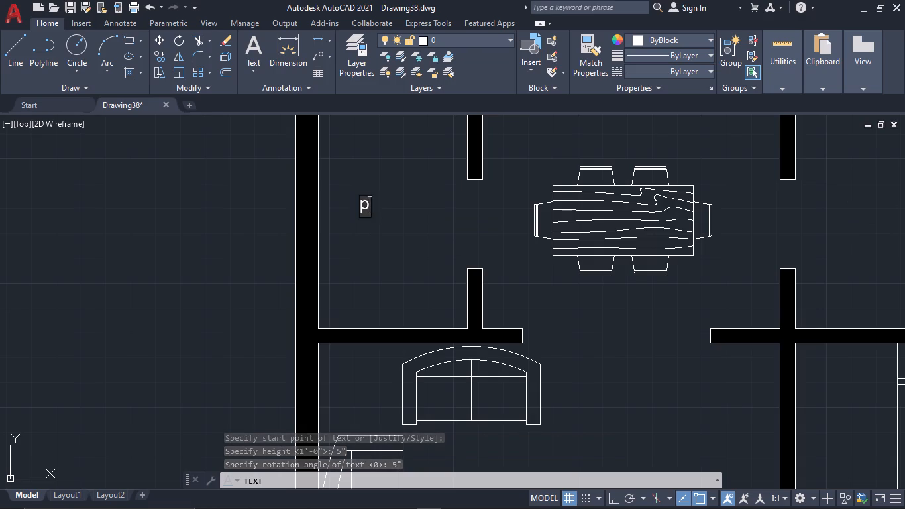
type("PUJA")
key("Return")
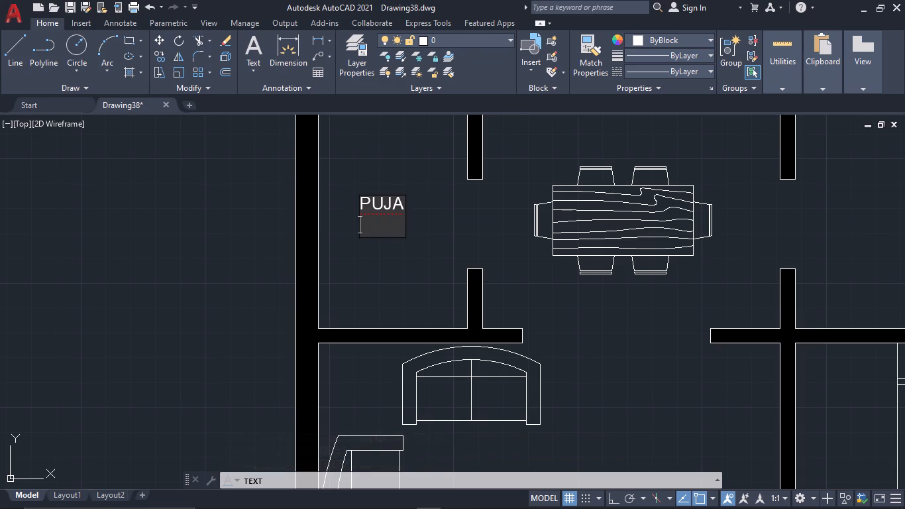
type("5'")
type("8'")
key("Left")
key("Left")
key("Left")
key("Left")
key("Left")
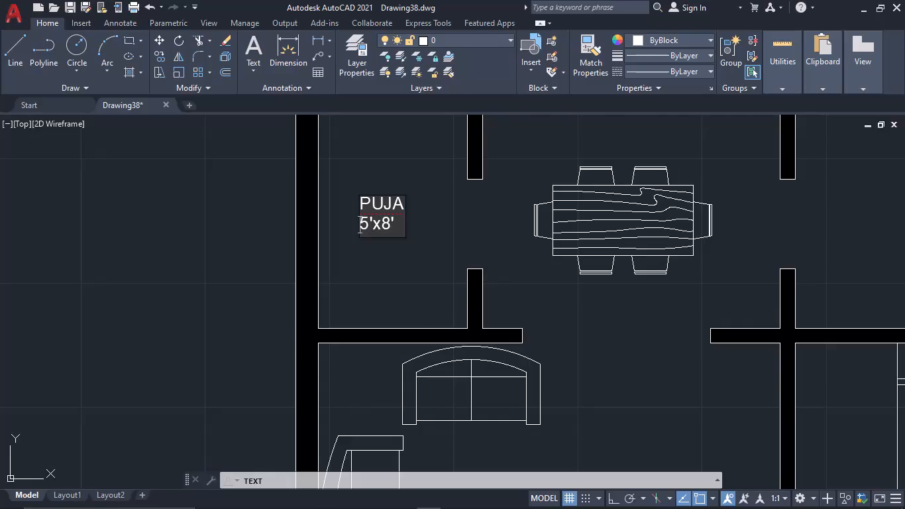
key("space")
Label the room north of the dining table DINING, with 10'x8' indented on the line beneath.
scroll(641, 172, "down", 1)
middle_click_drag(641, 172, 601, 232)
scroll(601, 232, "up", 1)
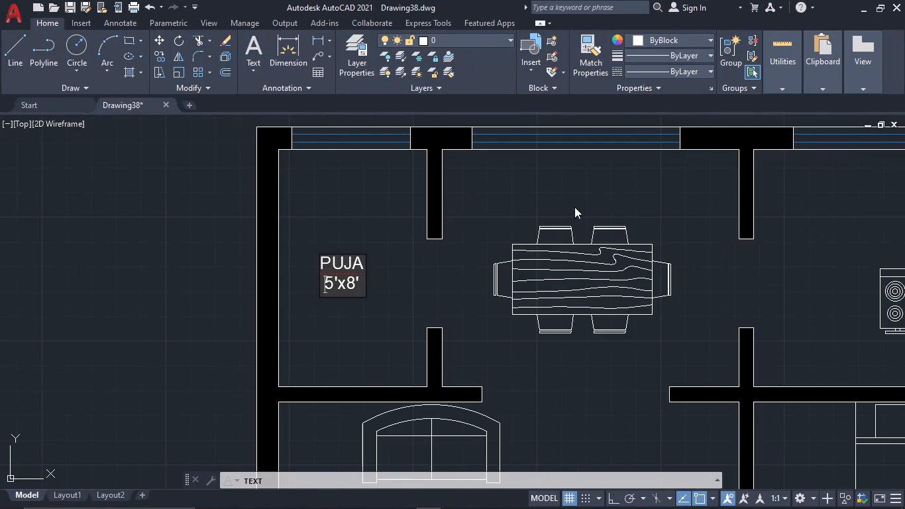
left_click(538, 192)
type("DININ")
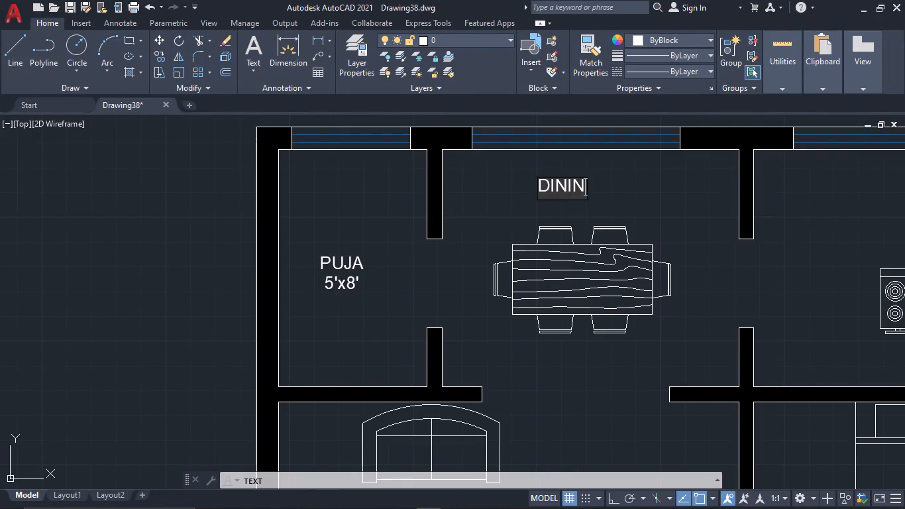
key("BackSpace")
key("BackSpace")
type("ING")
key("Return")
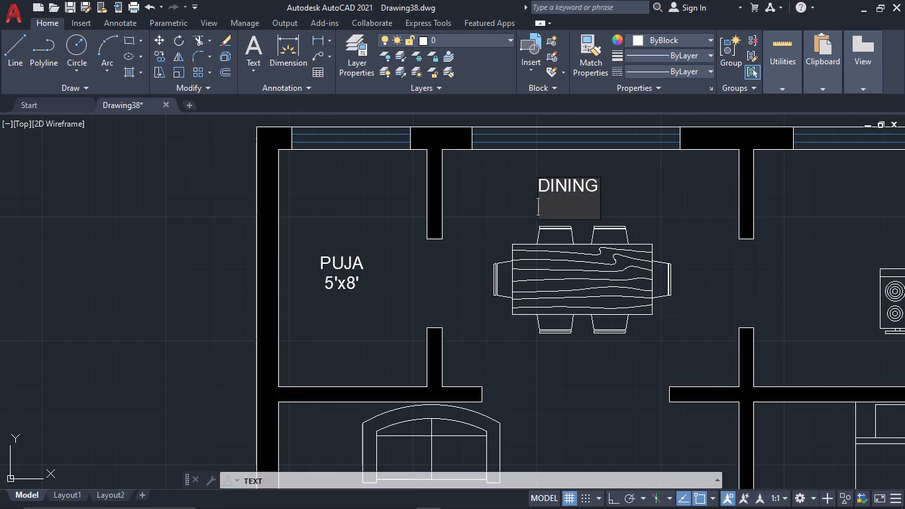
type("10")
key("apostrophe")
type("8'")
key("Left")
key("Left")
key("Left")
key("Left")
key("Left")
key("Left")
key("space")
Label the northeast room KITCHEN, northwest of the stove, with 10'11"x8' on the line beneath.
middle_click_drag(683, 182, 387, 224)
left_click(521, 250)
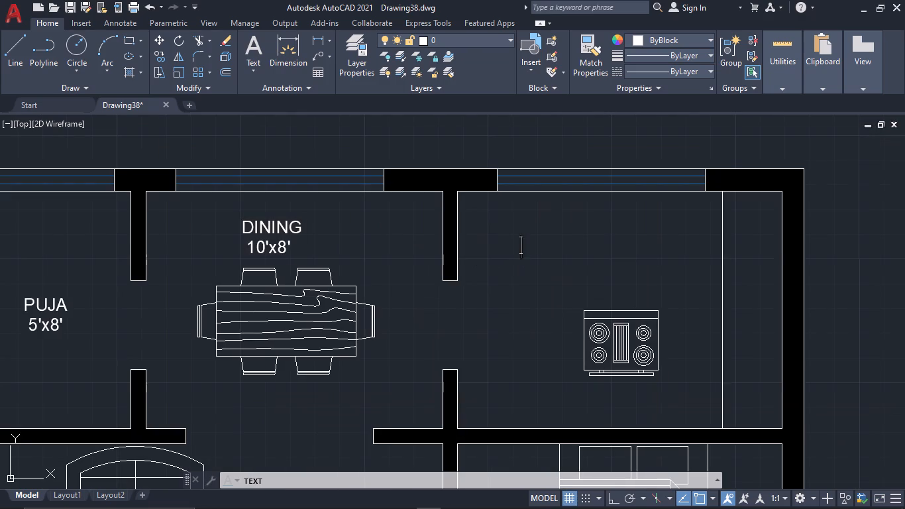
type("KITCHEN")
key("Return")
type("10'11\"")
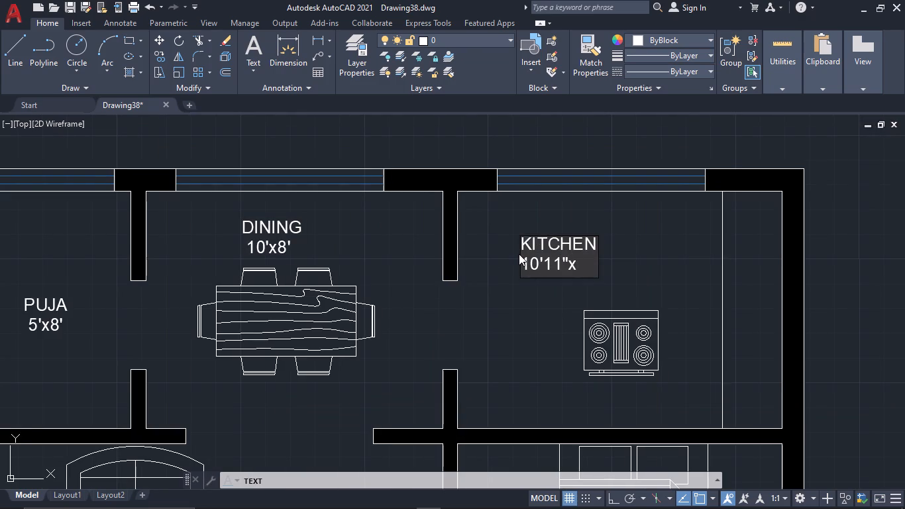
type("8'")
Label the bedroom south of the kitchen BEDROOM on its bed, with 10'11"x10'6" on the line beneath.
middle_click_drag(670, 315, 694, 231)
scroll(670, 315, "down", 3)
middle_click_drag(625, 335, 629, 247)
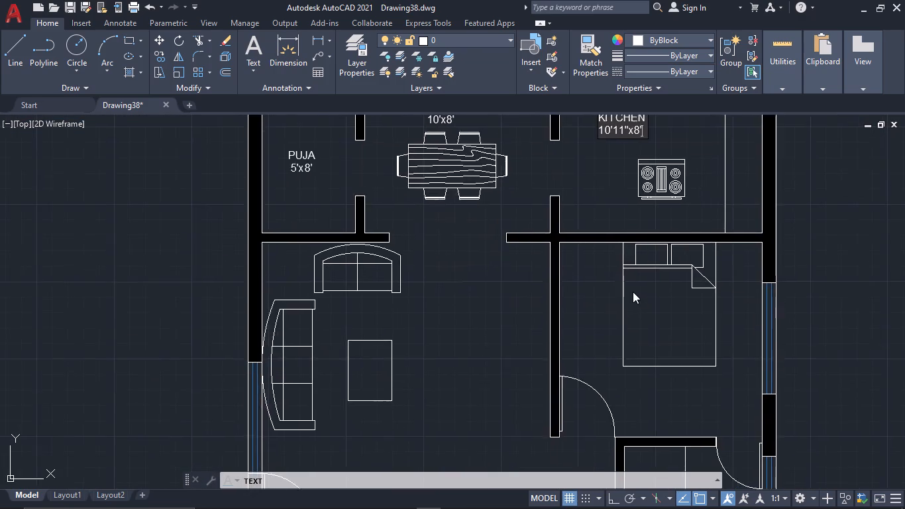
scroll(633, 302, "up", 1)
left_click(633, 309)
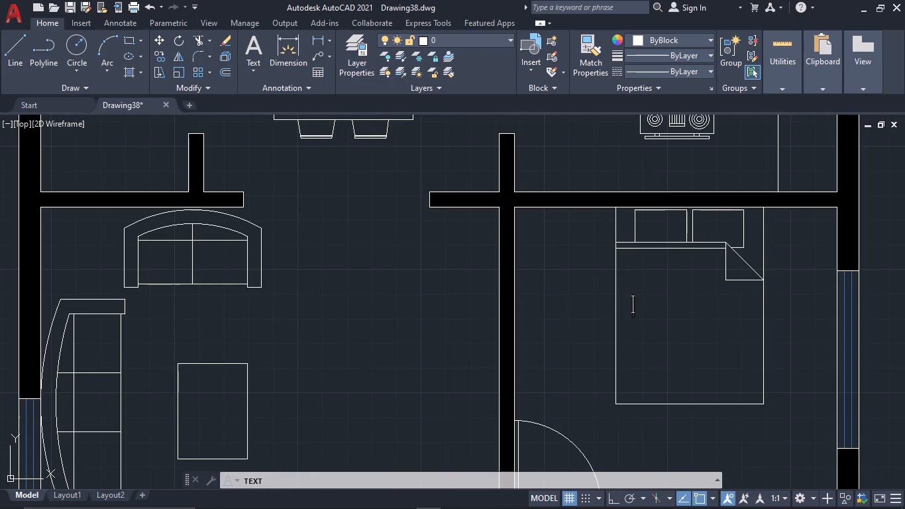
type("BEDROOM")
key("Return")
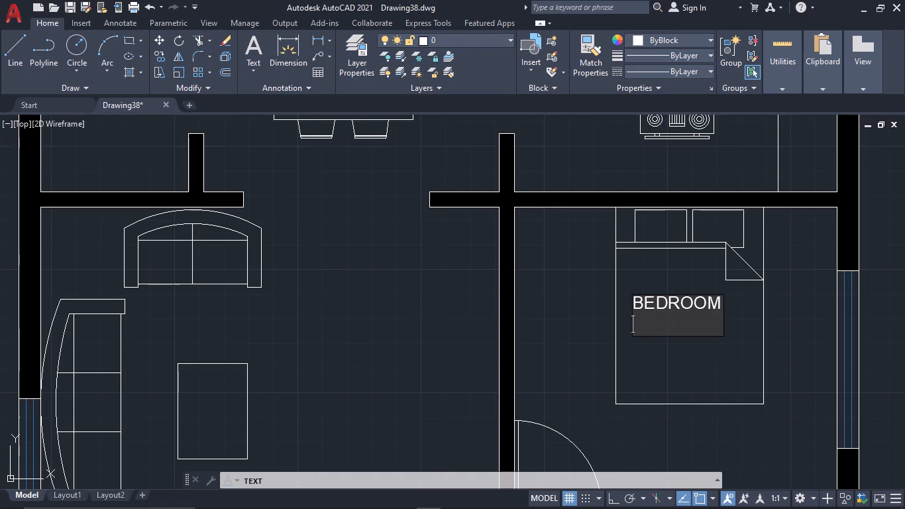
type("10'11\"")
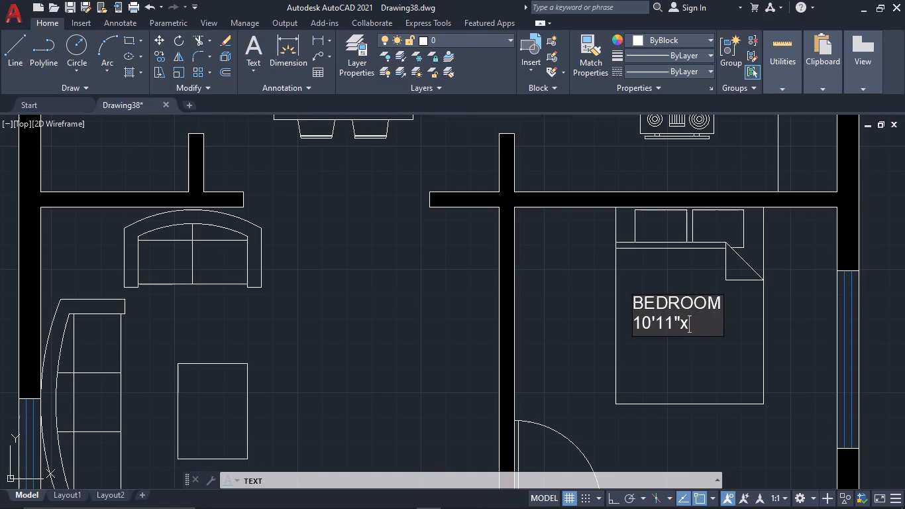
type("10'6\"")
Place a label on the southern bedroom's bed reading MASTER, with BEDROOM on the line beneath.
scroll(633, 309, "up", 1)
scroll(639, 327, "down", 1)
middle_click_drag(641, 343, 617, 123)
scroll(617, 123, "down", 2)
scroll(629, 257, "down", 2)
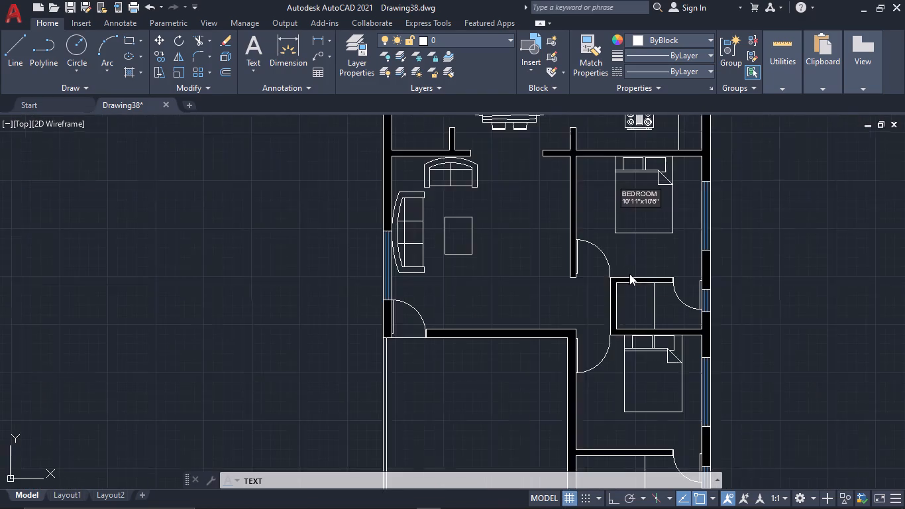
middle_click_drag(630, 274, 601, 194)
scroll(614, 275, "up", 2)
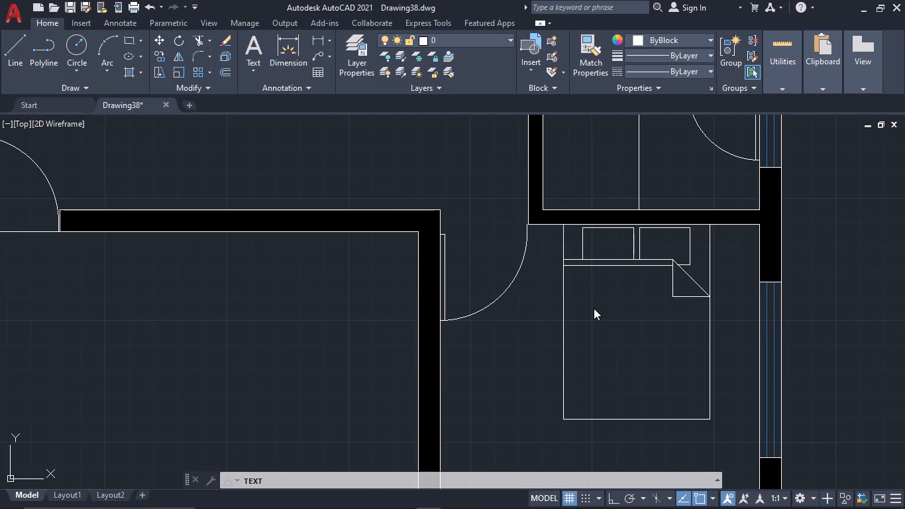
left_click(594, 341)
type("MASTER BEDROOM")
key("Return")
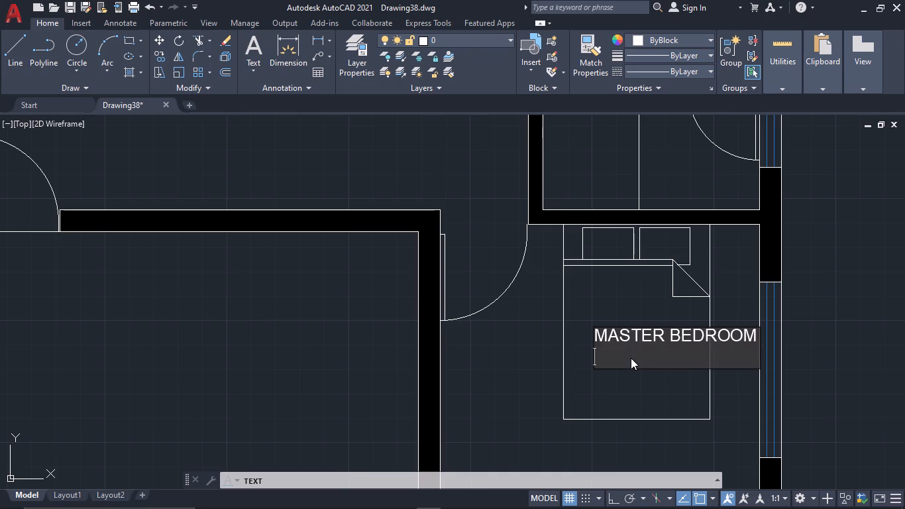
key("BackSpace")
key("BackSpace")
key("BackSpace")
key("BackSpace")
key("BackSpace")
key("BackSpace")
key("BackSpace")
key("BackSpace")
key("BackSpace")
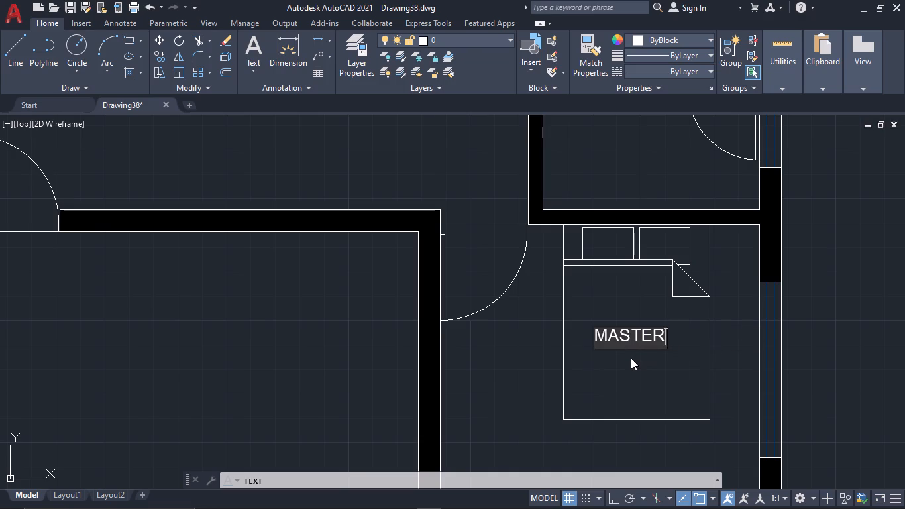
key("Return")
type("BEDROOM")
key("Return")
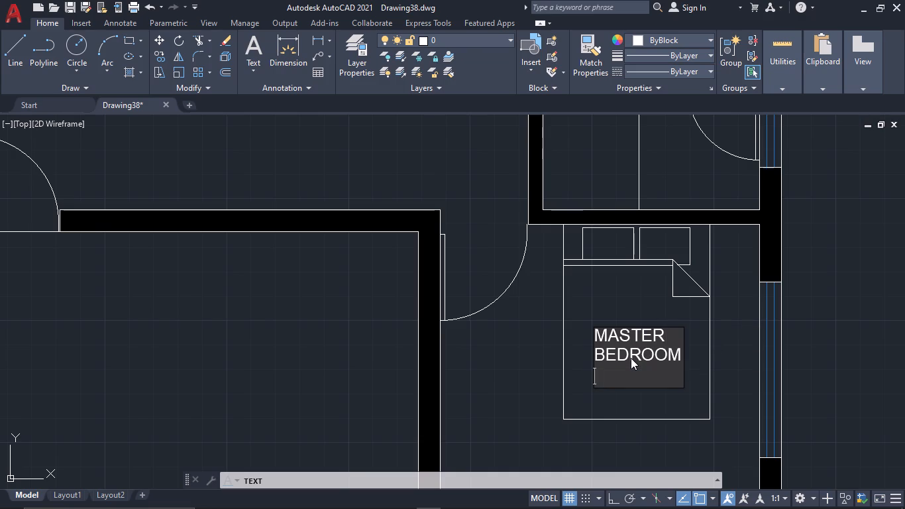
Add the size 10'11"x10' beneath MASTER BEDROOM and indent the word MASTER by two spaces.
type("10'11'")
key("BackSpace")
key("shift+quotedbl")
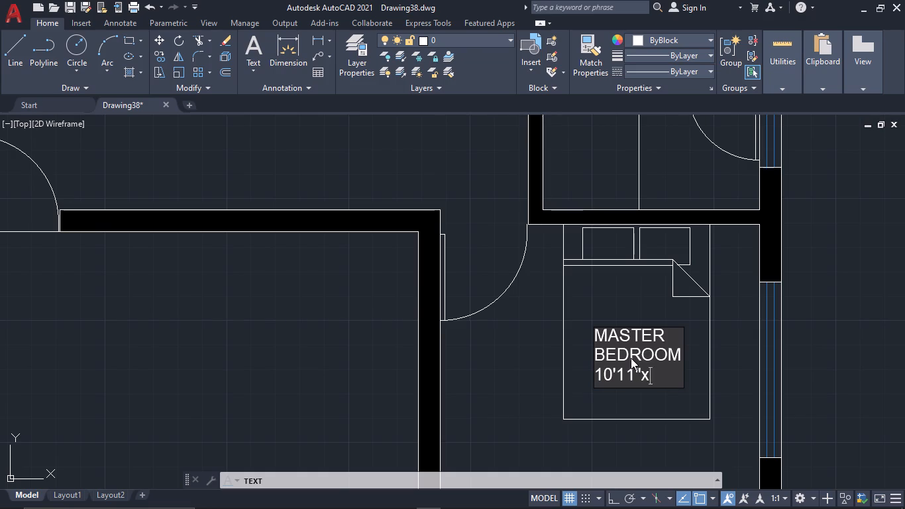
type("10'/")
key("BackSpace")
left_click(595, 331)
key("space")
key("space")
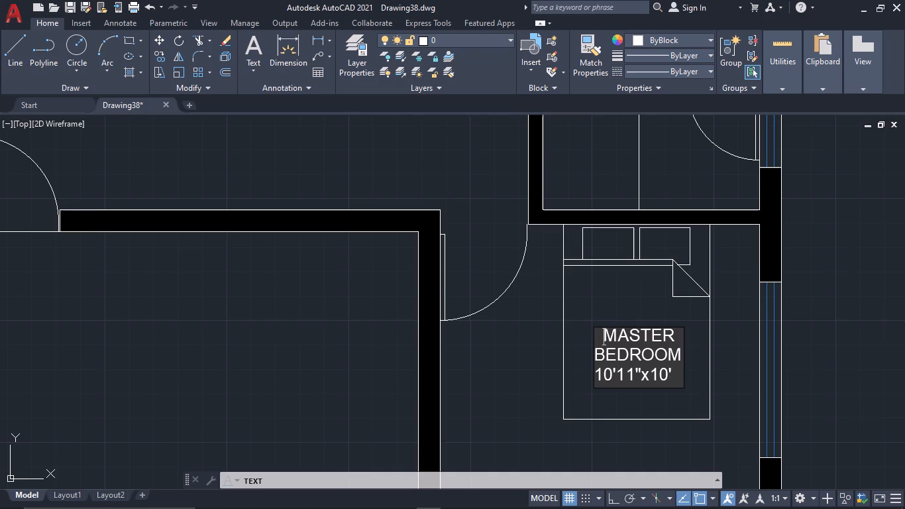
Label the bathroom between the two bedrooms TOILET in its western part, with 7'5"x4' on the line beneath.
scroll(595, 266, "down", 2)
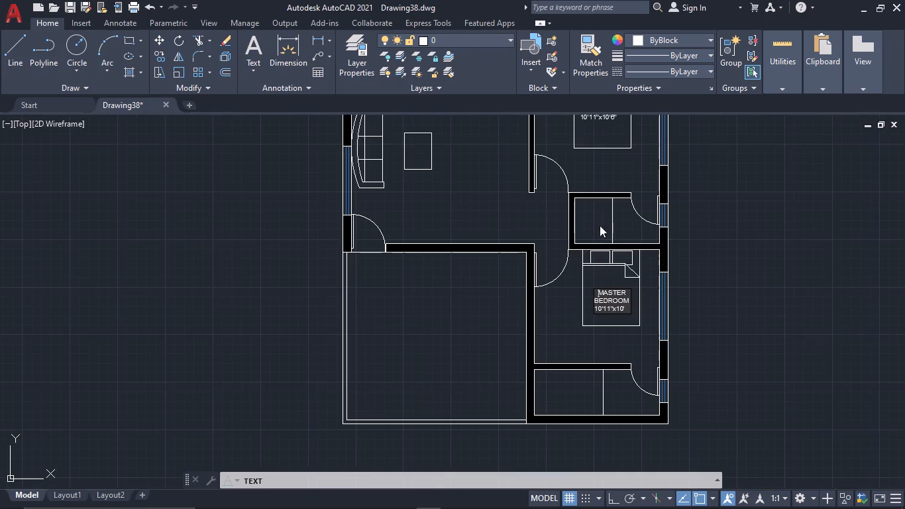
scroll(596, 214, "up", 3)
left_click(520, 247)
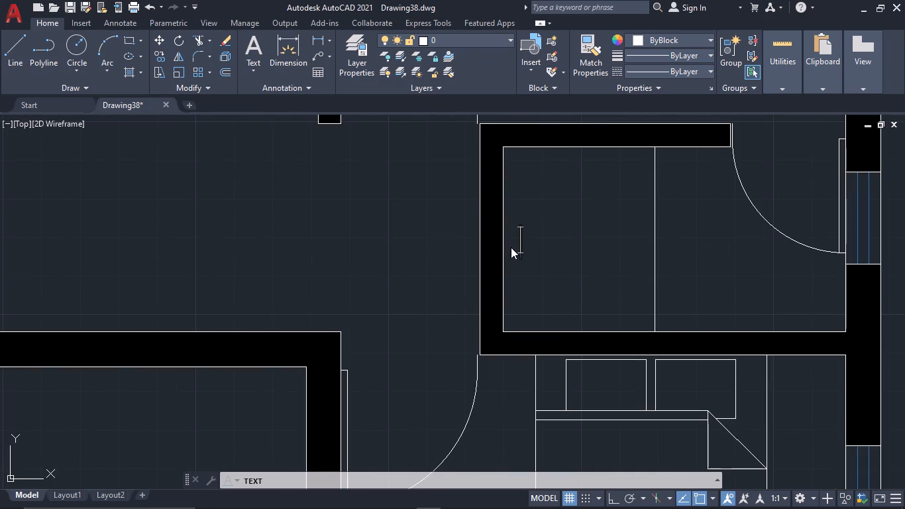
type("TOILET")
key("Return")
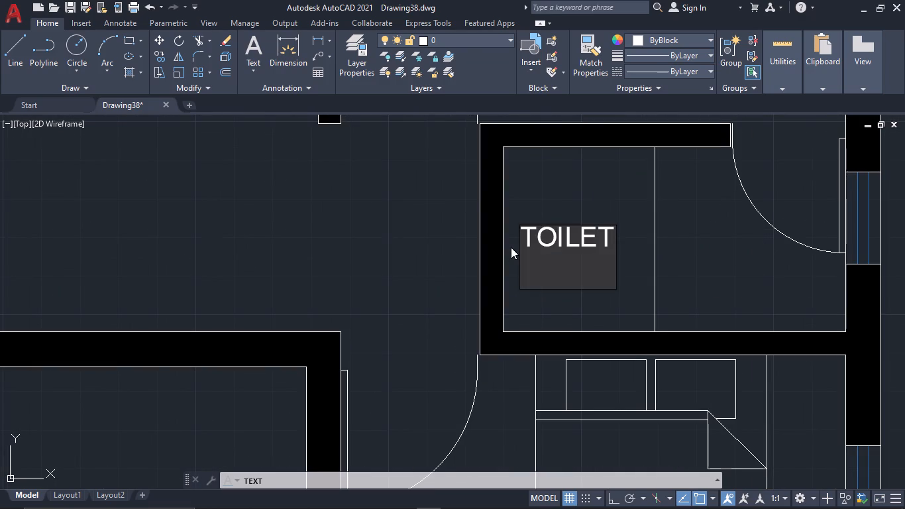
type("7'5")
type("\"\"")
key("BackSpace")
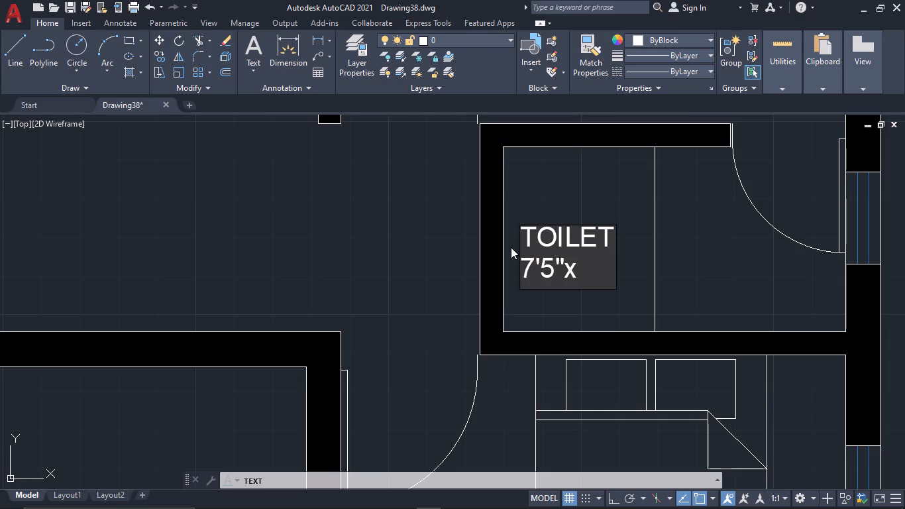
type("4'")
Label the southern bathroom below the master bedroom TOILET, with 10'11"x4' on the line beneath.
scroll(456, 229, "down", 2)
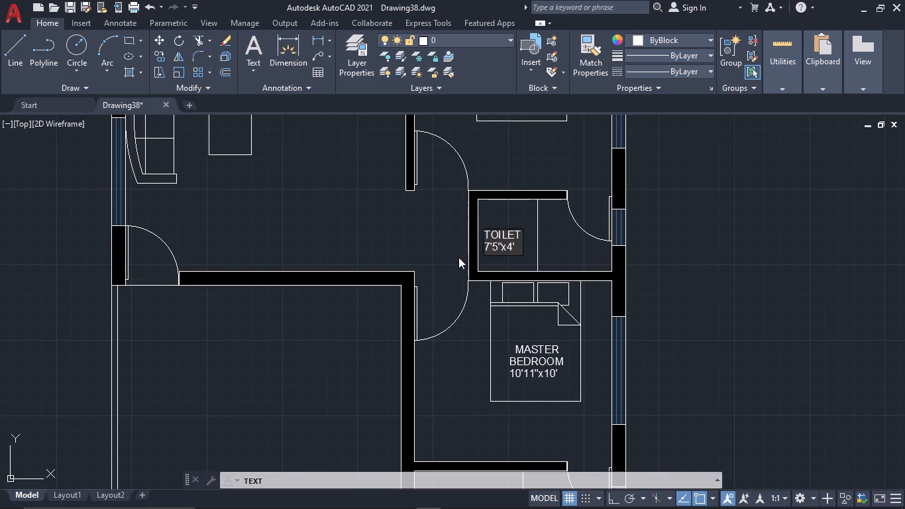
scroll(482, 284, "down", 1)
middle_click_drag(478, 282, 402, 64)
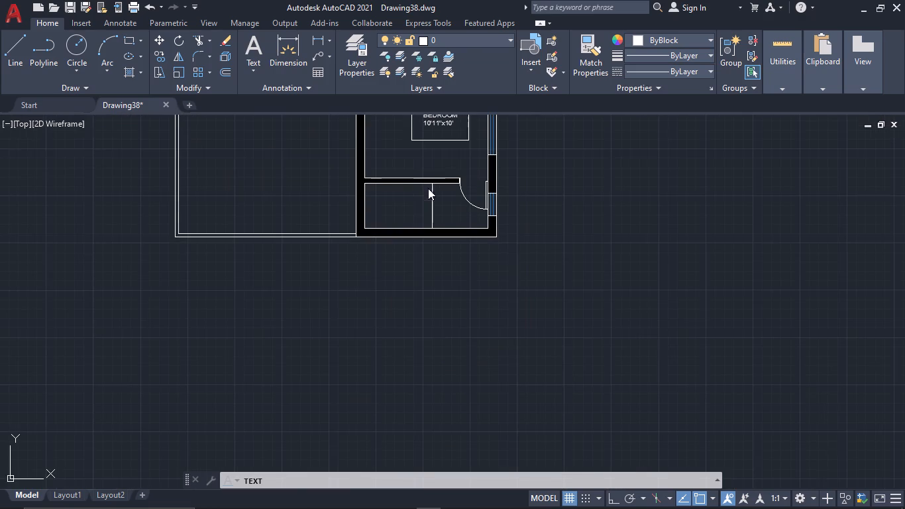
scroll(428, 189, "up", 3)
left_click(293, 239)
type("to")
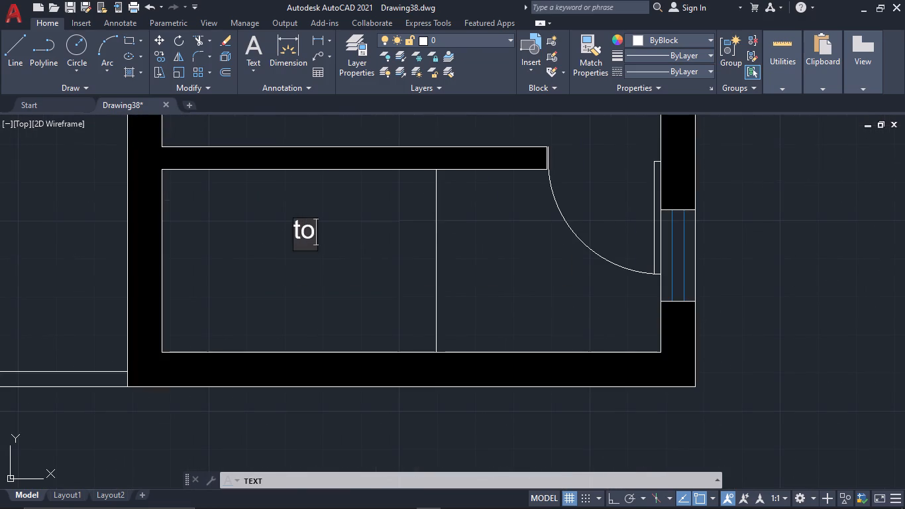
key("BackSpace")
key("BackSpace")
type("TOILET")
key("Return")
type("10'11\"")
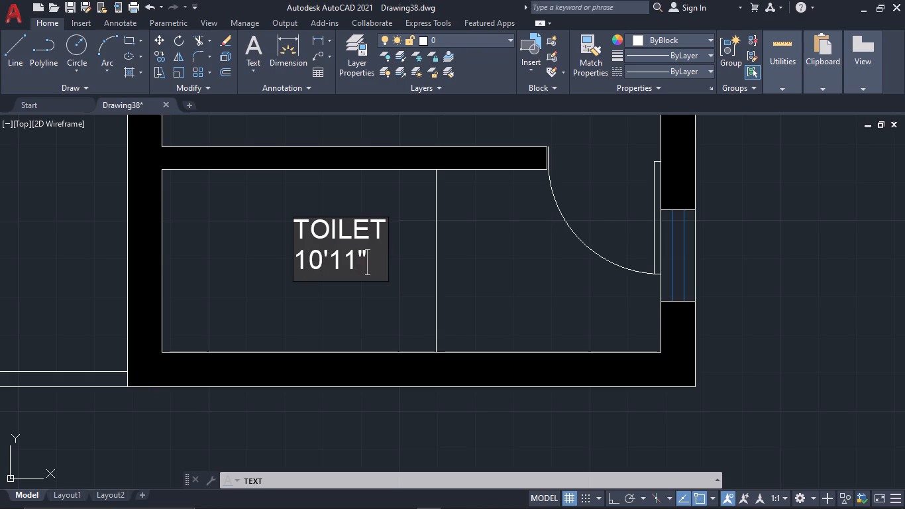
type("4'")
Label the living area south of the coffee table GREAT ROOM, with 15'6"x15' on the line beneath.
scroll(256, 241, "down", 2)
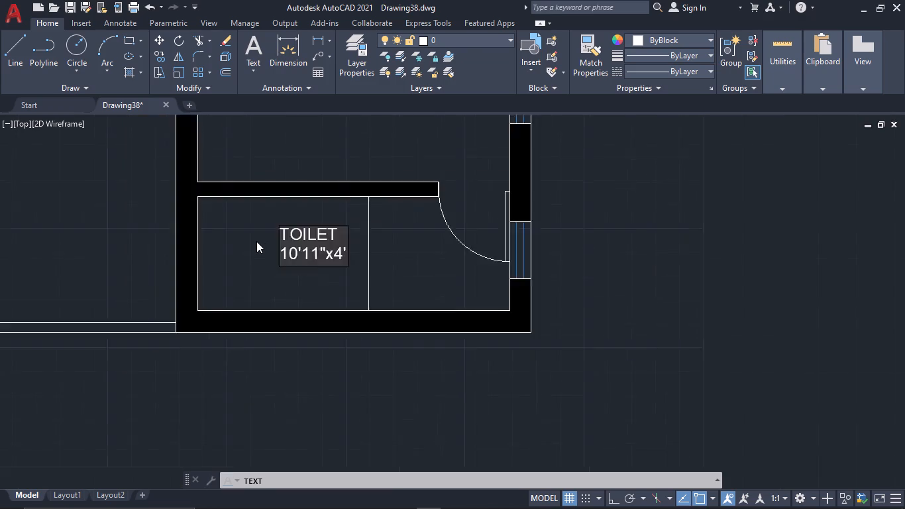
scroll(256, 241, "down", 1)
middle_click_drag(180, 192, 350, 318)
scroll(350, 313, "up", 2)
middle_click_drag(323, 242, 375, 482)
left_click(258, 243)
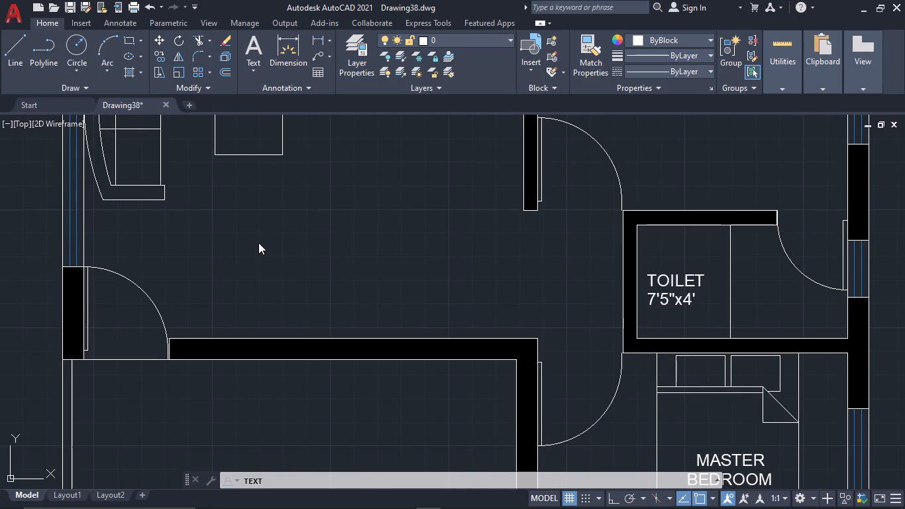
type("GREAT")
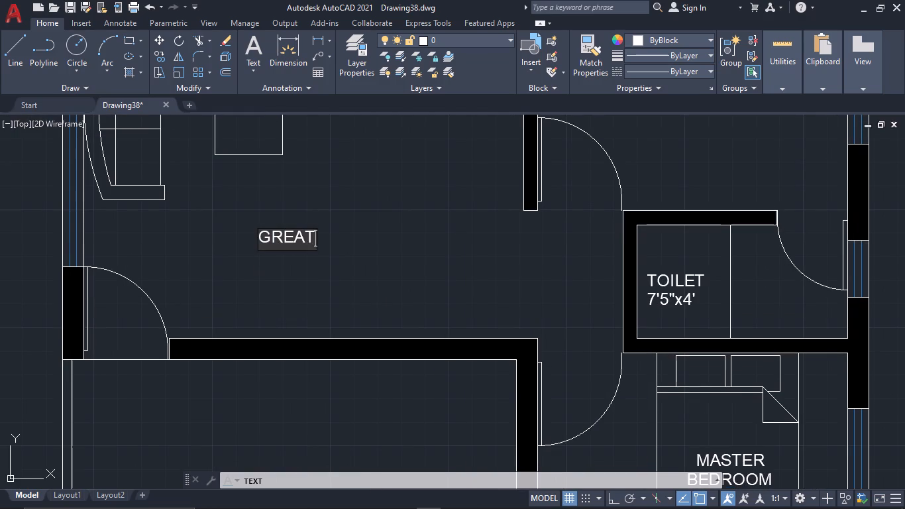
key("space")
type("ROOM")
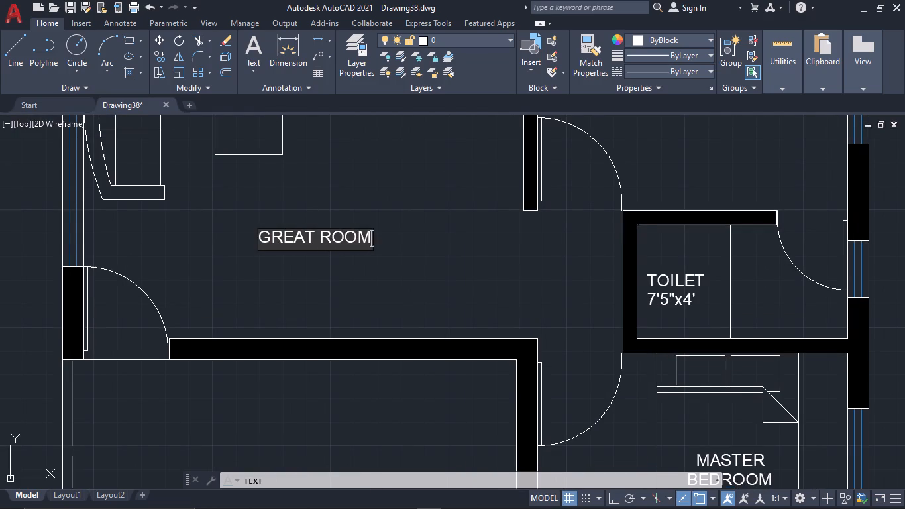
key("Return")
type("15'")
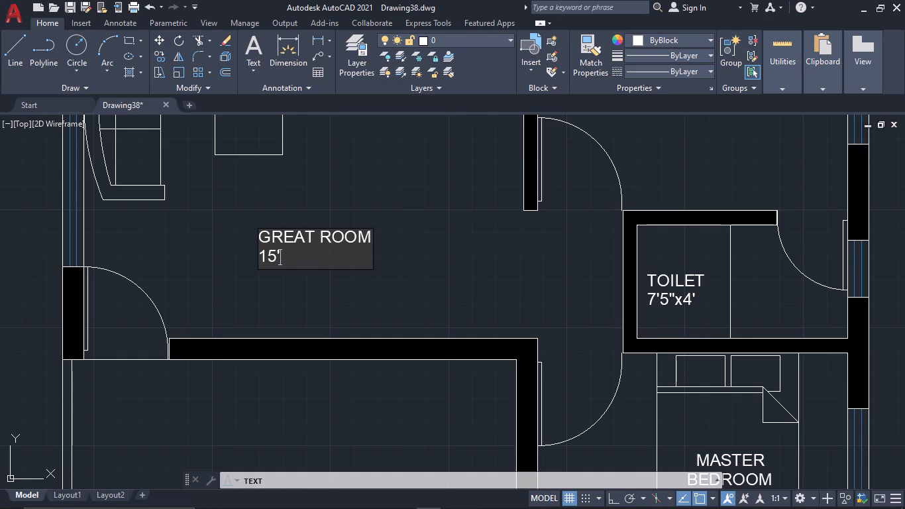
type("6\"")
type("15'")
Indent the great room's size line by five spaces to centre it beneath the room name.
key("Left")
key("Left")
key("Left")
key("Left")
key("Left")
key("Left")
key("Left")
key("Left")
key("Left")
key("space")
key("space")
key("space")
key("space")
key("space")
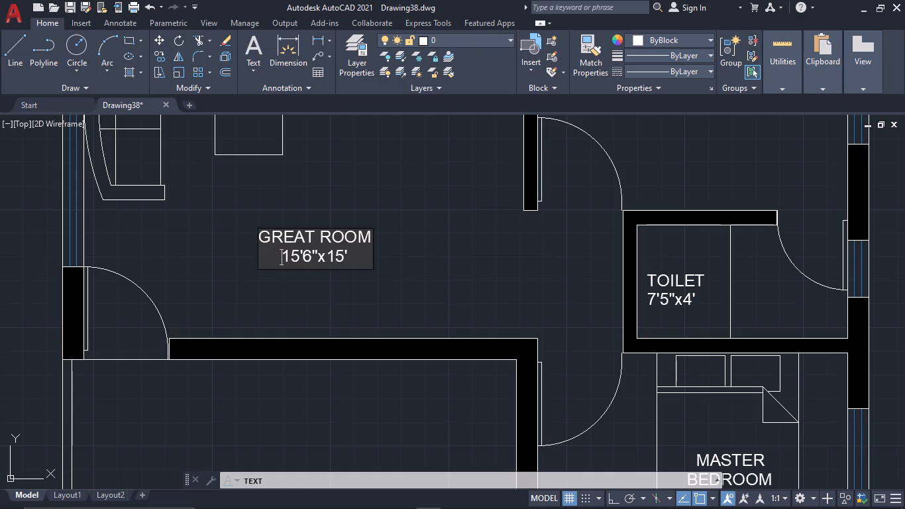
Finish the great room label and end text entry.
scroll(198, 272, "down", 1)
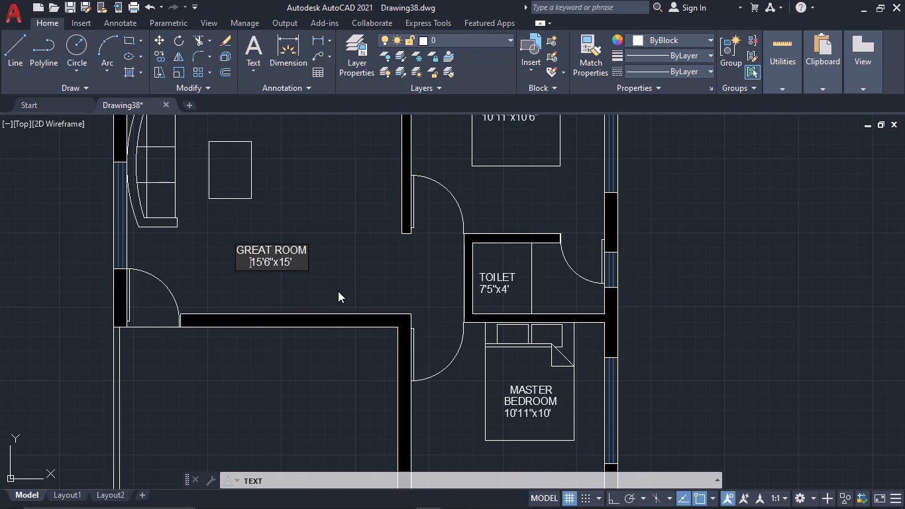
left_click(338, 291)
key("Escape")
Move the TOILET 7'5"x4' label from the bathroom's western part to the area east of its partition line.
scroll(331, 273, "down", 1)
scroll(449, 277, "up", 2)
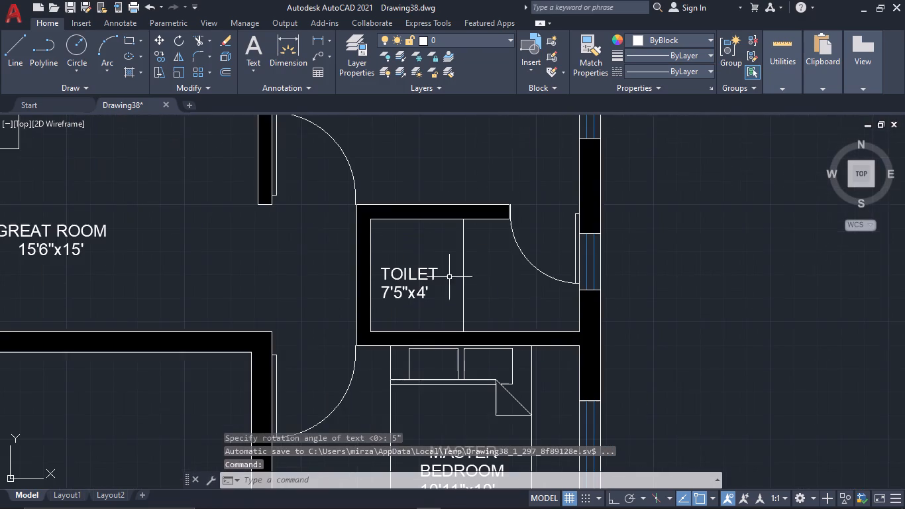
left_click_drag(435, 317, 428, 308)
left_click(394, 267)
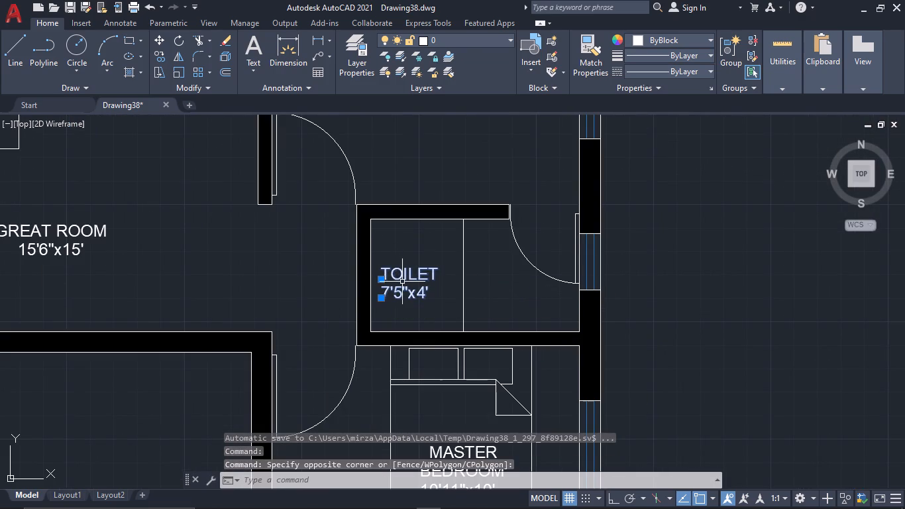
type("M")
key("space")
left_click(402, 282)
left_click(494, 293)
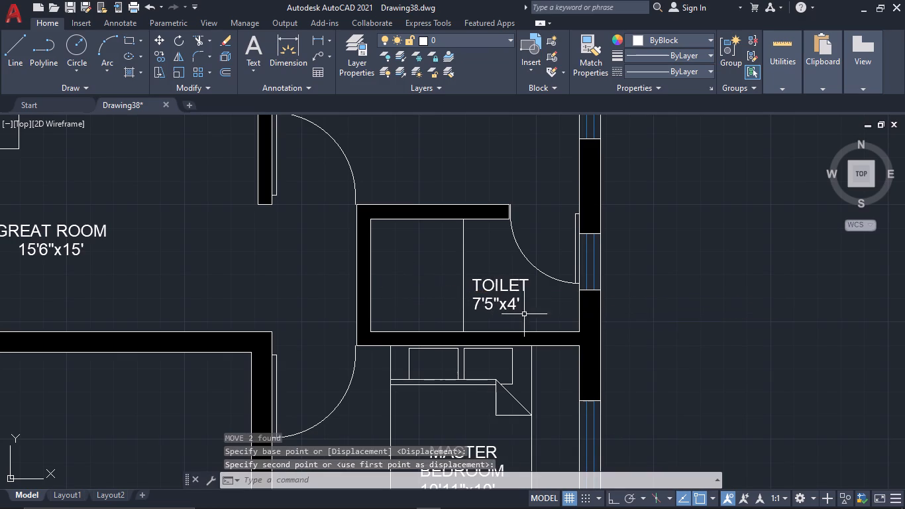
Move the southern bathroom's TOILET 10'11"x4' label to the area east of its partition line.
scroll(527, 183, "down", 1)
middle_click_drag(521, 338, 527, 175)
scroll(458, 362, "up", 1)
left_click_drag(458, 353, 452, 347)
left_click_drag(401, 309, 403, 316)
key("m")
key("space")
left_click(417, 336)
left_click(518, 359)
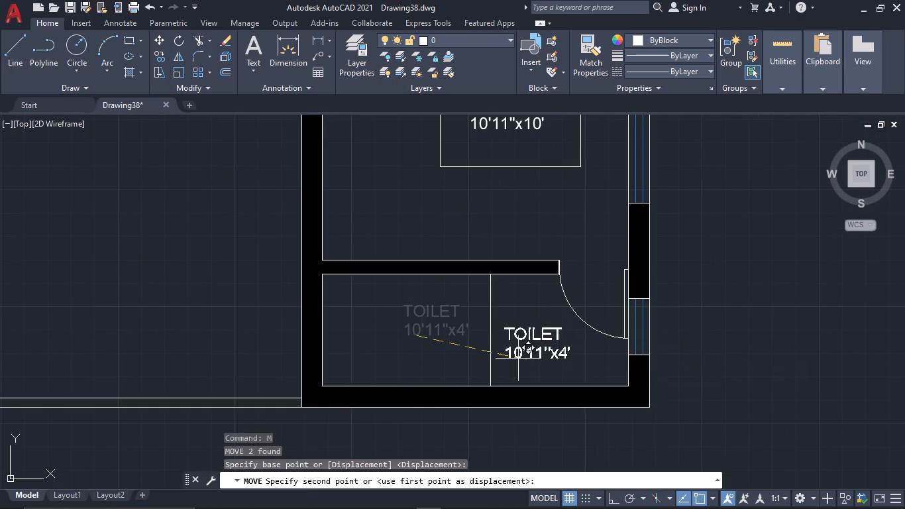
Shift the BEDROOM 10'11"x10'6" label slightly southeast so it sits centred on the northern bedroom's bed.
scroll(487, 254, "down", 2)
middle_click_drag(484, 242, 503, 383)
middle_click_drag(485, 220, 488, 296)
scroll(488, 296, "up", 2)
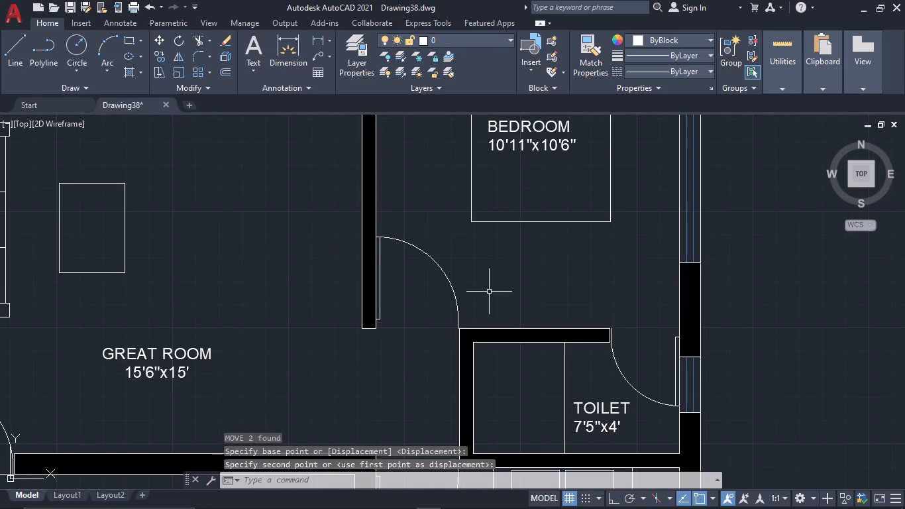
scroll(506, 258, "down", 1)
left_click(523, 209)
left_click(498, 163)
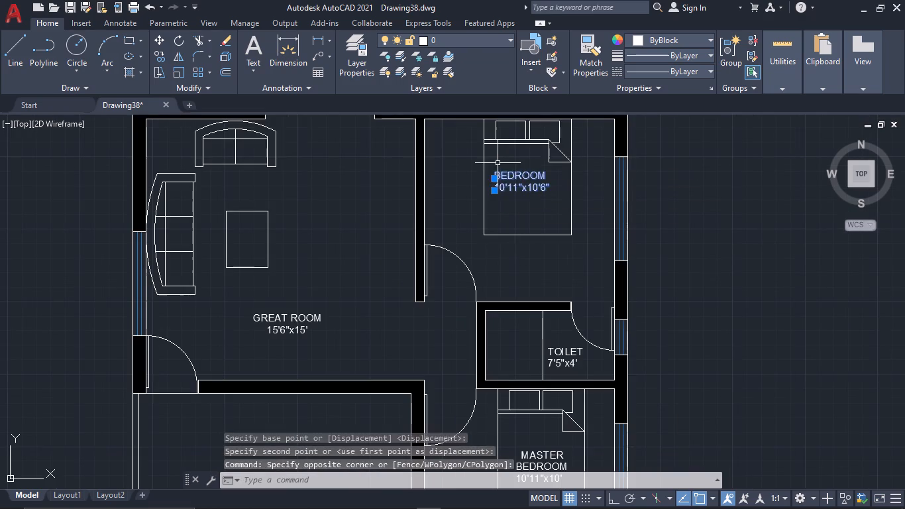
key("m")
key("space")
left_click(511, 178)
left_click(519, 188)
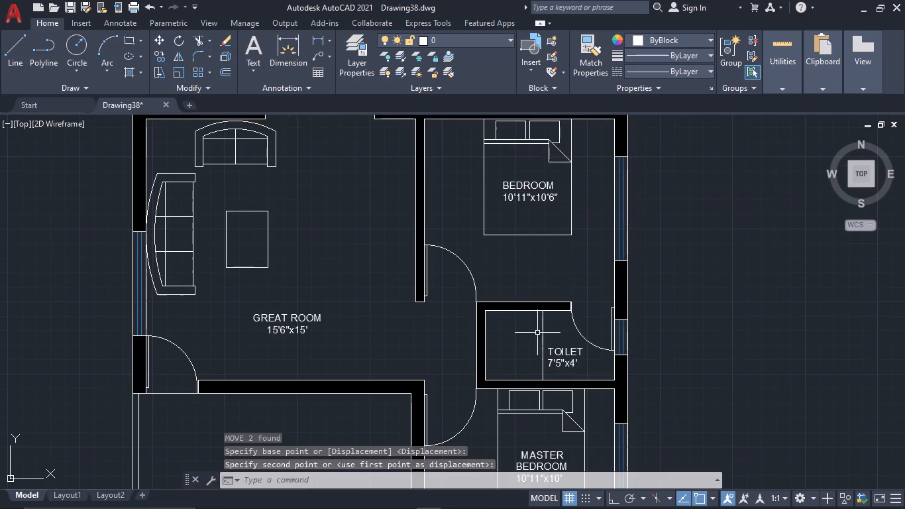
Shift the DINING 10'x8' label slightly east so it is centred above the dining table.
middle_click_drag(539, 337, 523, 247)
scroll(335, 238, "down", 1)
middle_click_drag(335, 229, 383, 382)
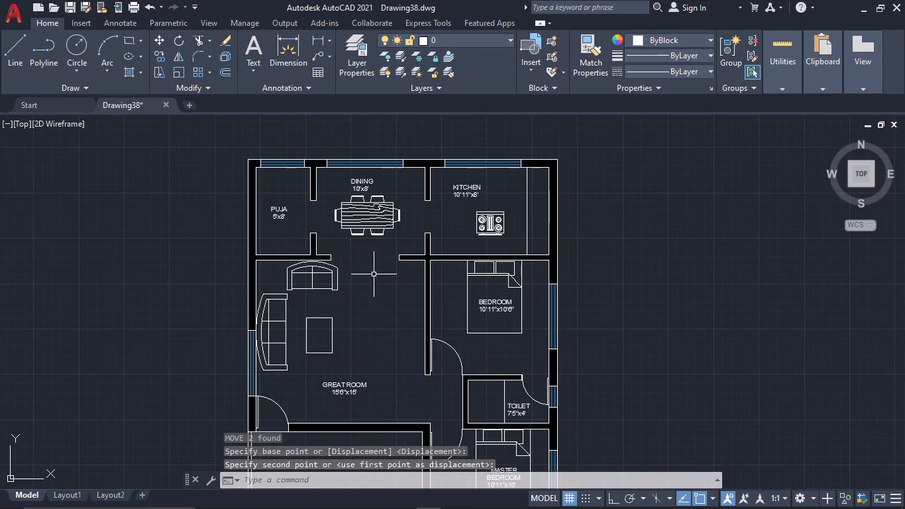
scroll(260, 204, "up", 2)
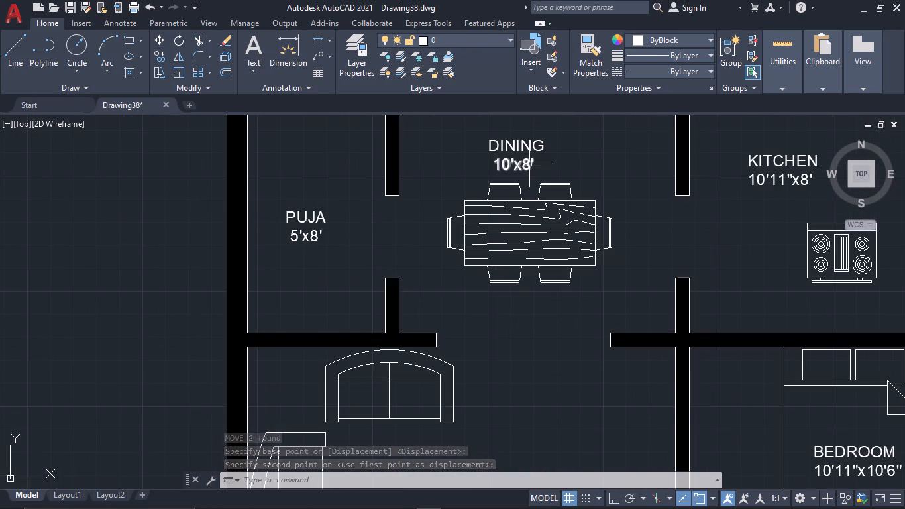
left_click(532, 164)
left_click(511, 145)
key("m")
key("space")
left_click(511, 153)
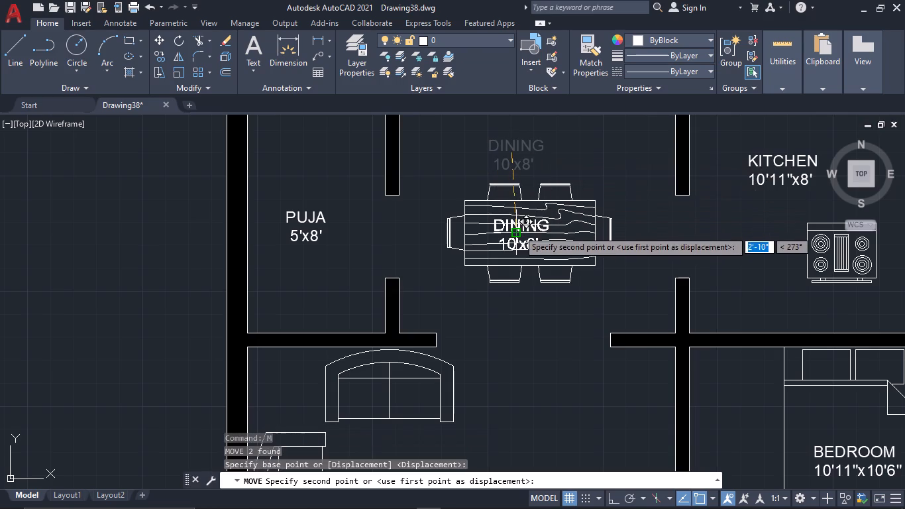
left_click(525, 150)
Rotate the kitchen stove 90 degrees clockwise so its back faces the east wall.
middle_click_drag(600, 217, 399, 278)
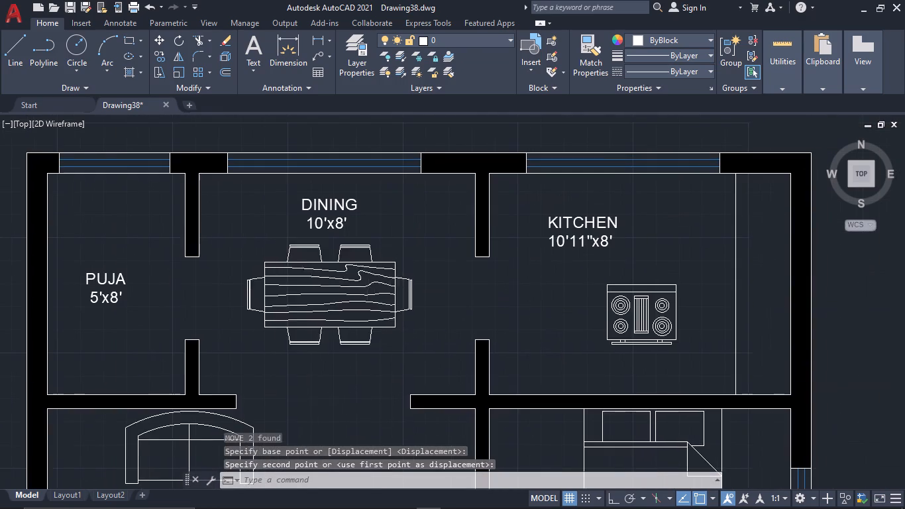
left_click_drag(630, 333, 621, 328)
left_click(586, 317)
key("r")
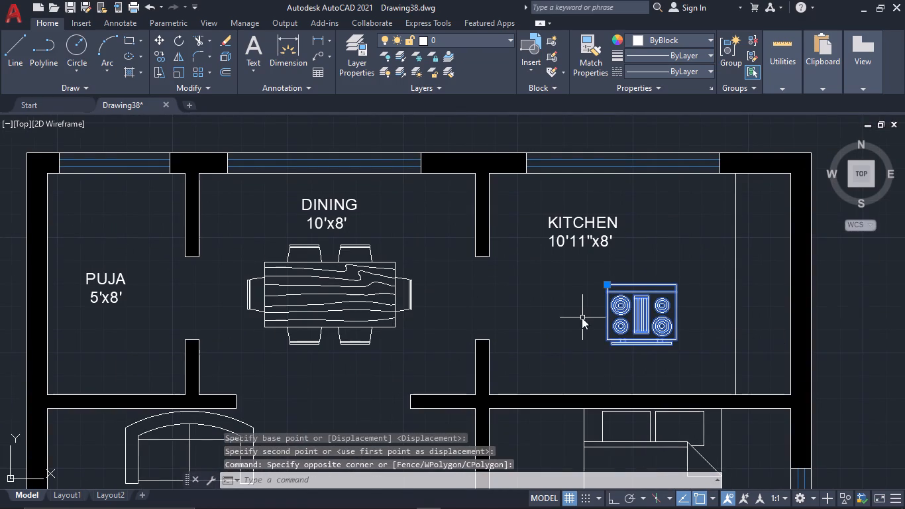
key("o")
key("space")
left_click(679, 287)
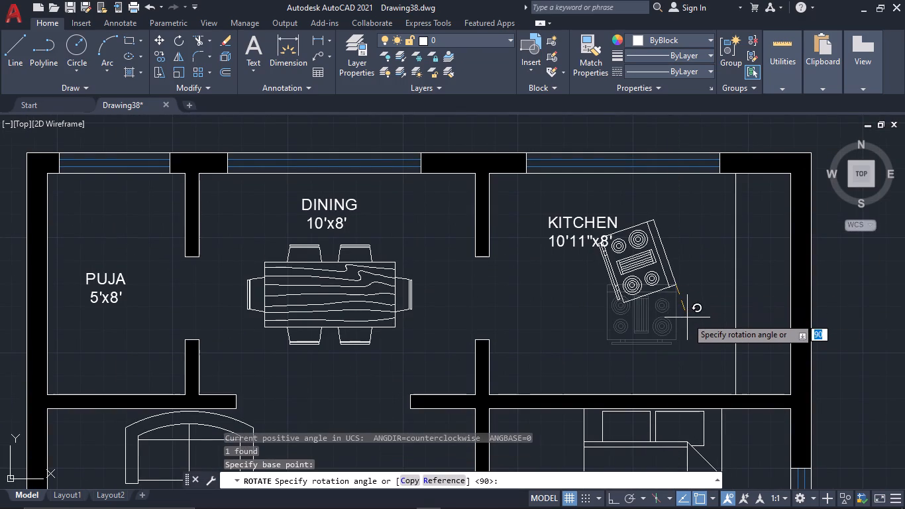
key("F8")
left_click(685, 329)
Move the stove onto the kitchen counter against the east wall, about 2'-5" south of the inner northeast corner.
left_click_drag(682, 302, 670, 275)
left_click(663, 262)
type("M")
key("space")
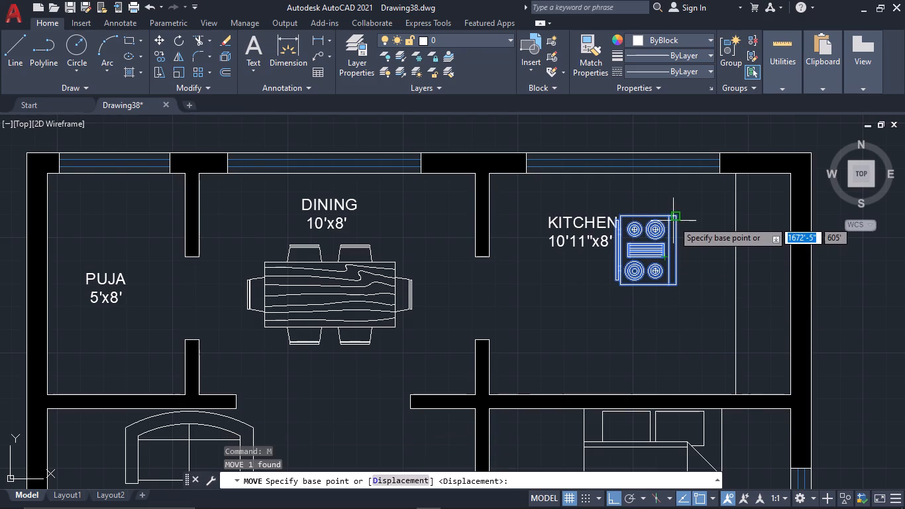
left_click(673, 220)
key("F8")
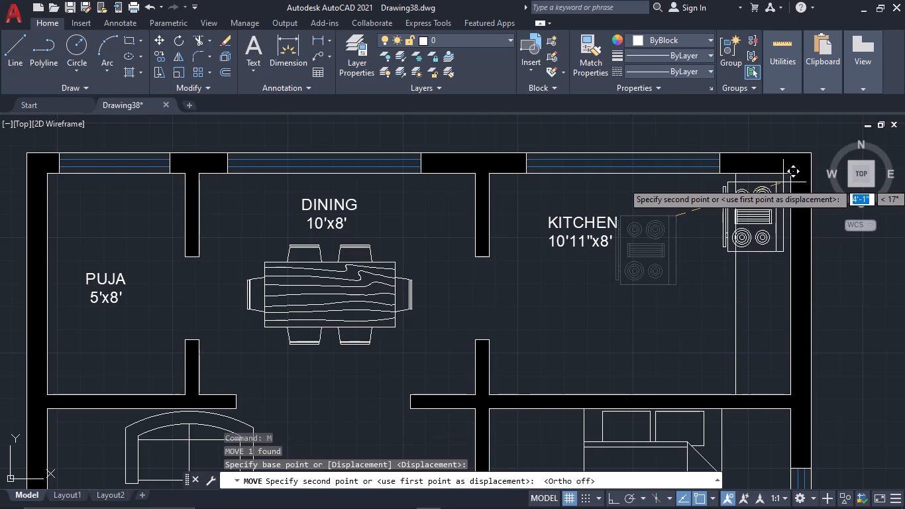
left_click(794, 241)
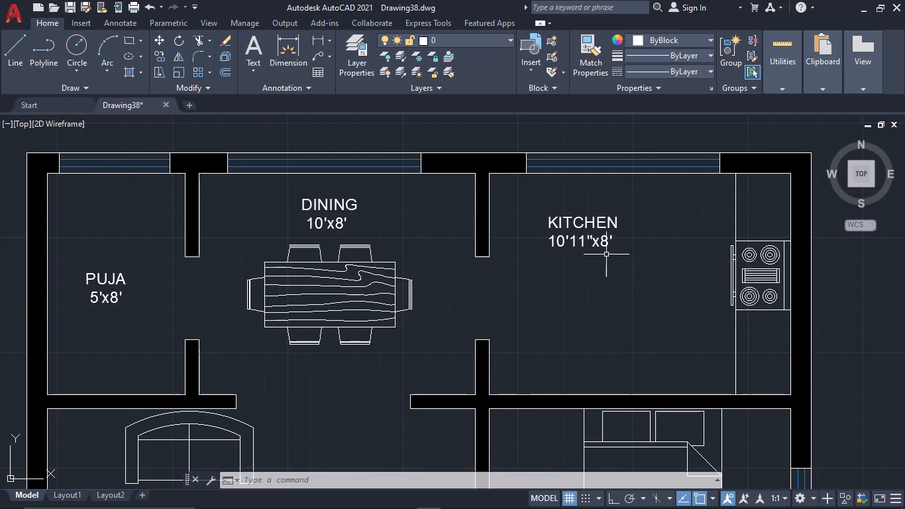
Move the KITCHEN 10'11"x8' label southeast to the middle of the kitchen floor.
left_click(606, 254)
left_click(561, 221)
type("M")
key("space")
left_click(560, 221)
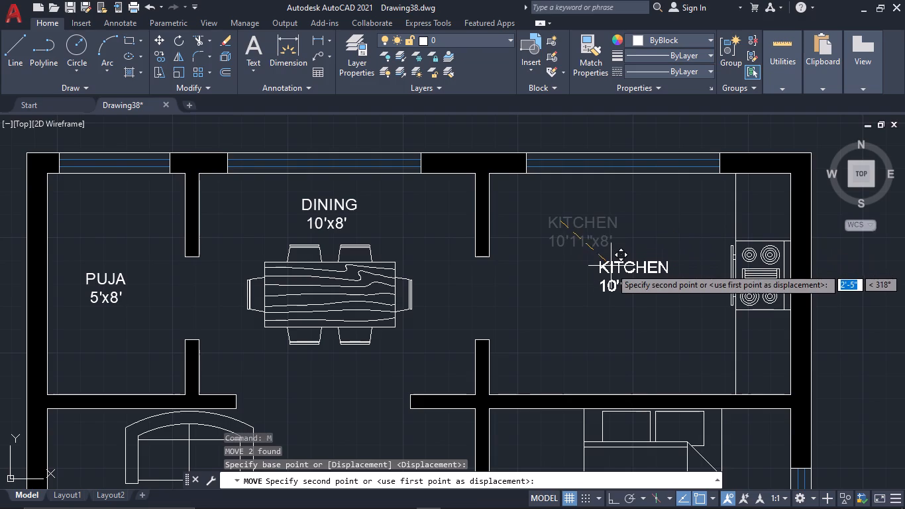
left_click(610, 269)
Move the GREAT ROOM 15'6"x15' label slightly northeast, closer to the middle of the room.
scroll(617, 357, "down", 2)
middle_click_drag(619, 350, 645, 243)
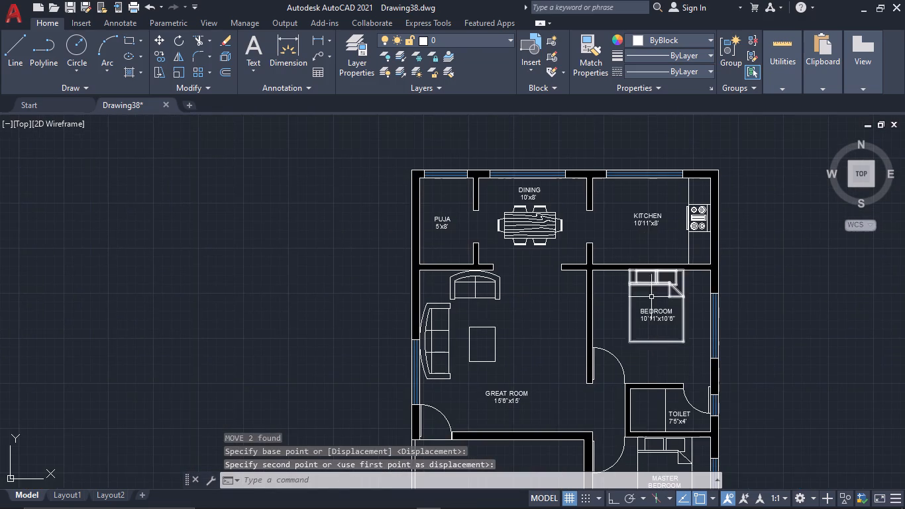
middle_click_drag(680, 378, 686, 302)
left_click_drag(545, 334, 523, 325)
left_click(495, 308)
key("m")
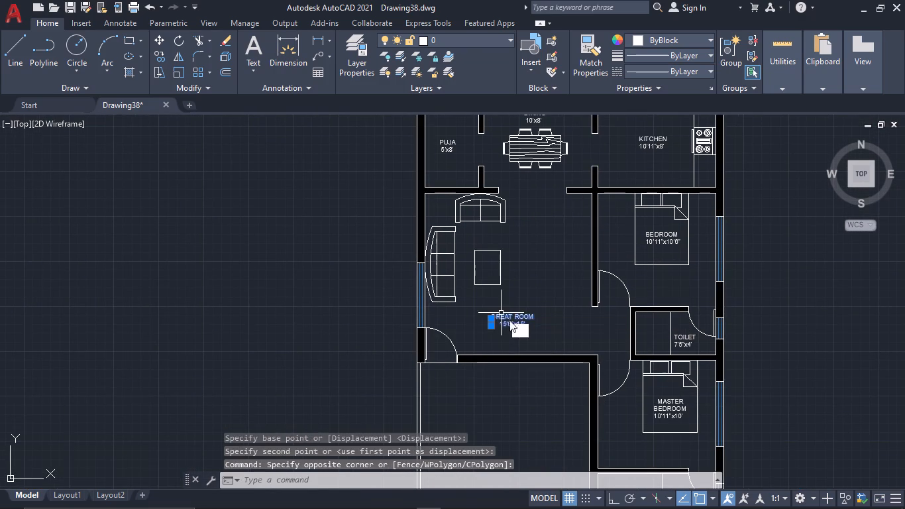
key("space")
left_click(516, 329)
left_click(523, 315)
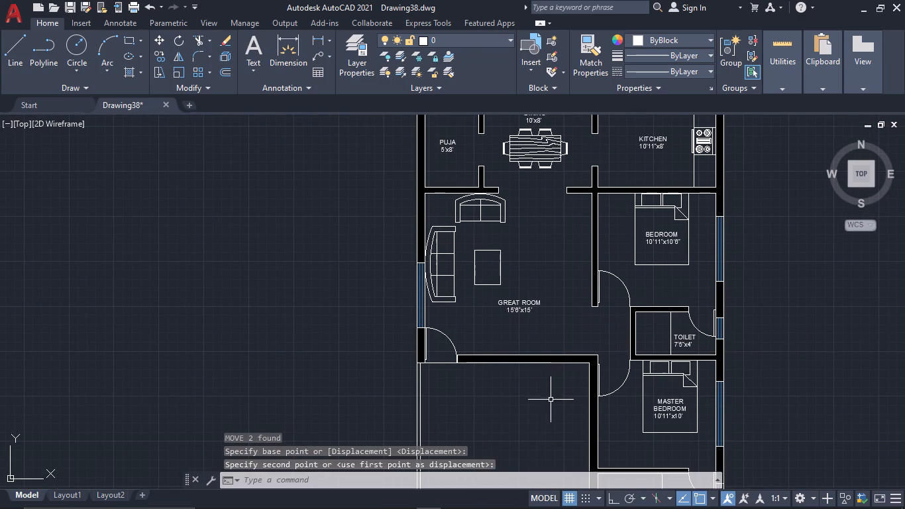
Fill the open southwest area below the great room with a solid hatch in light green 215,235,210.
middle_click_drag(551, 400, 533, 363)
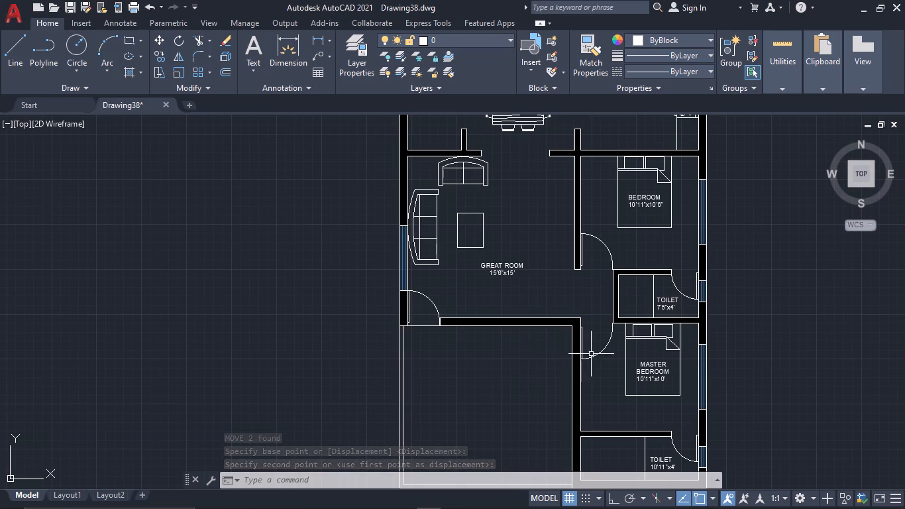
key("h")
key("space")
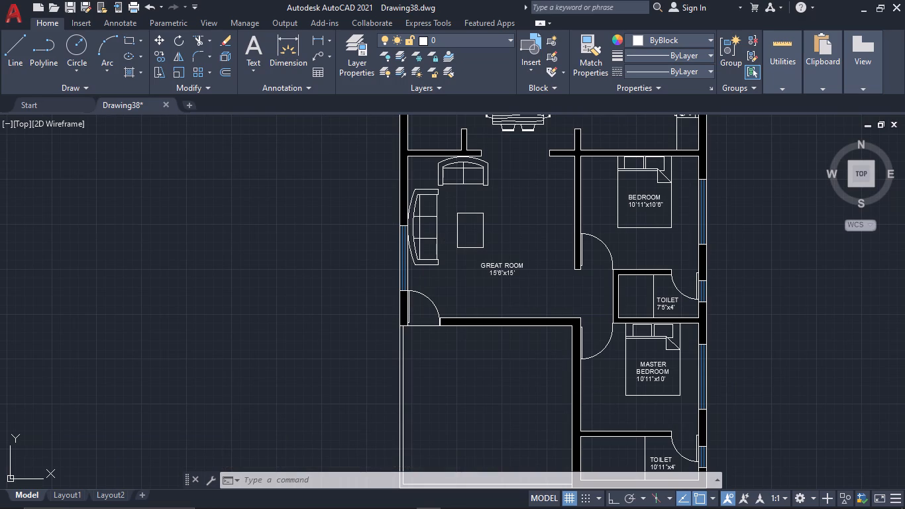
left_click(368, 60)
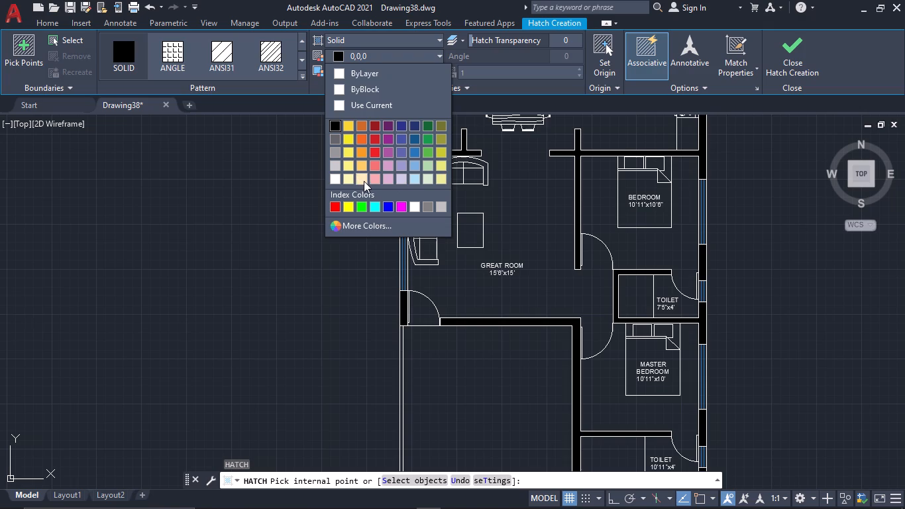
left_click(443, 169)
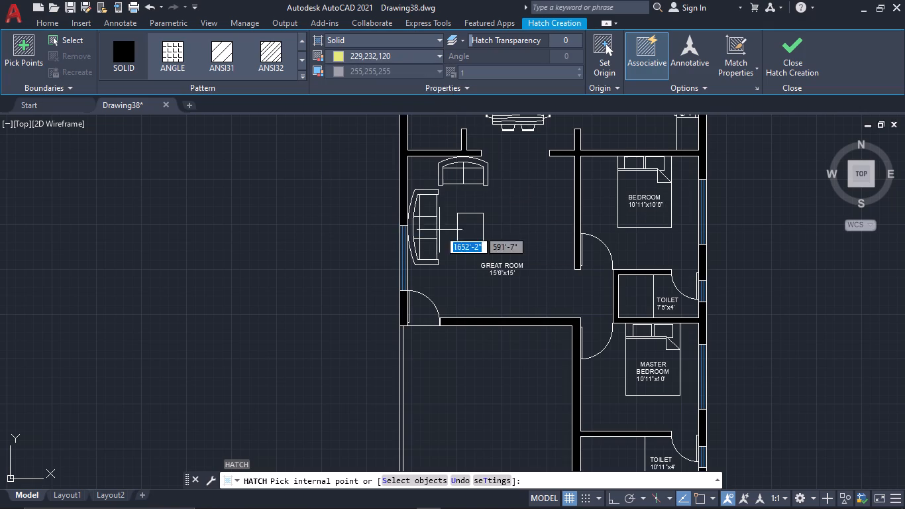
left_click(358, 59)
left_click(362, 176)
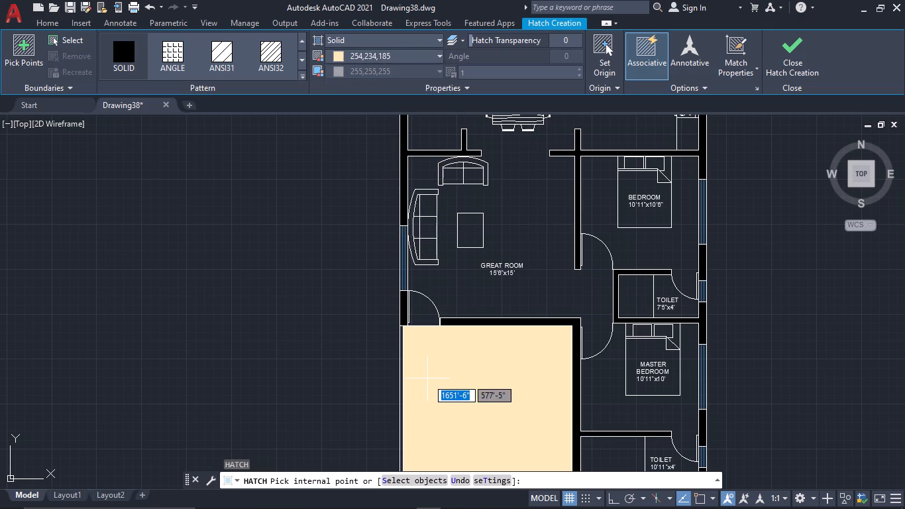
left_click(337, 59)
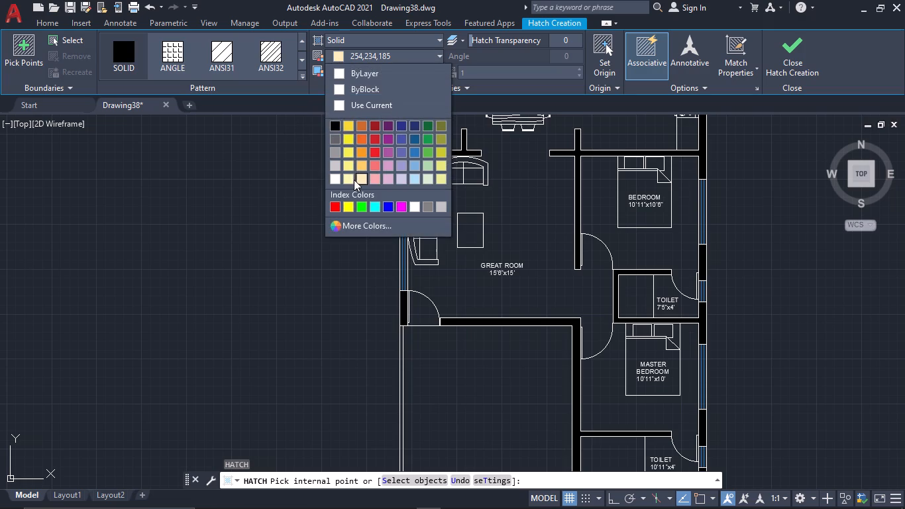
left_click(348, 179)
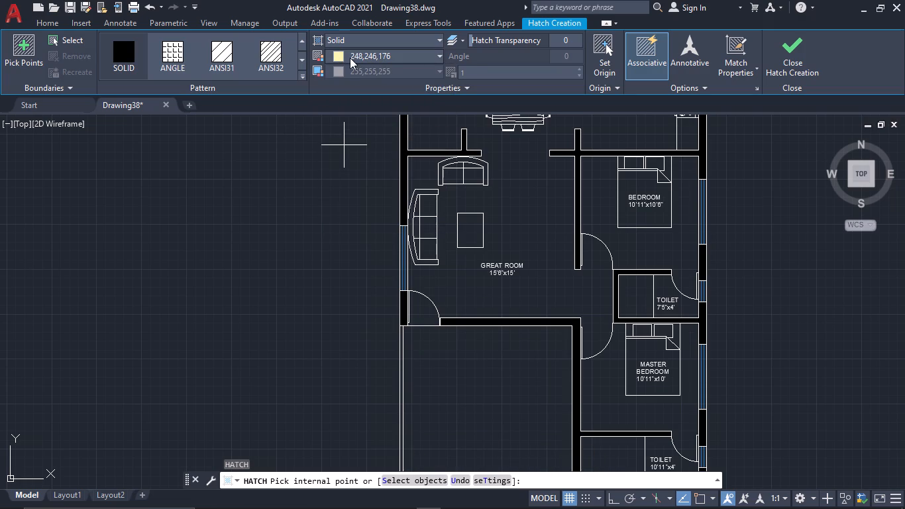
left_click(350, 58)
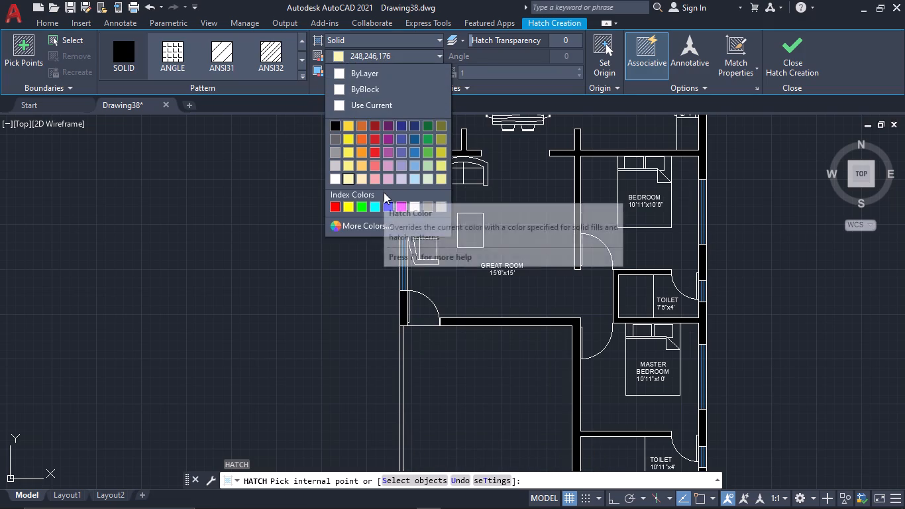
left_click(430, 181)
middle_click_drag(490, 397, 495, 358)
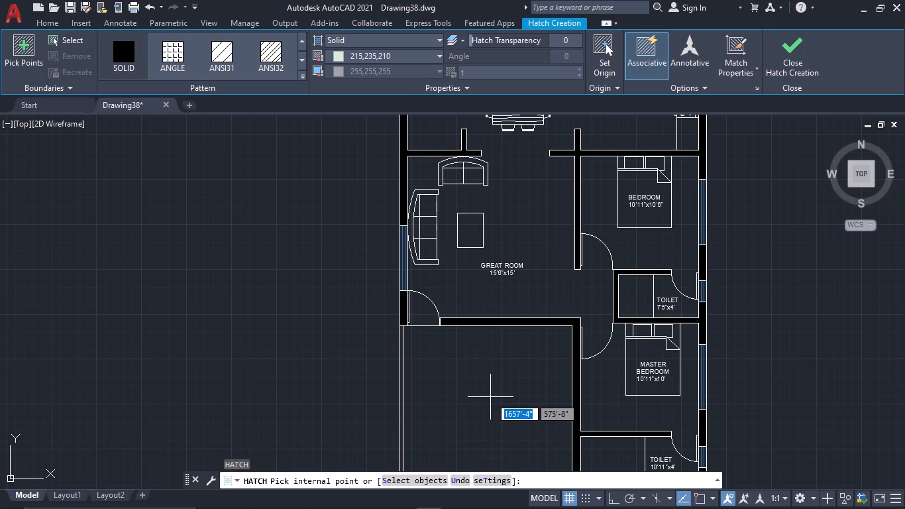
middle_click_drag(495, 358, 502, 304)
left_click(502, 311)
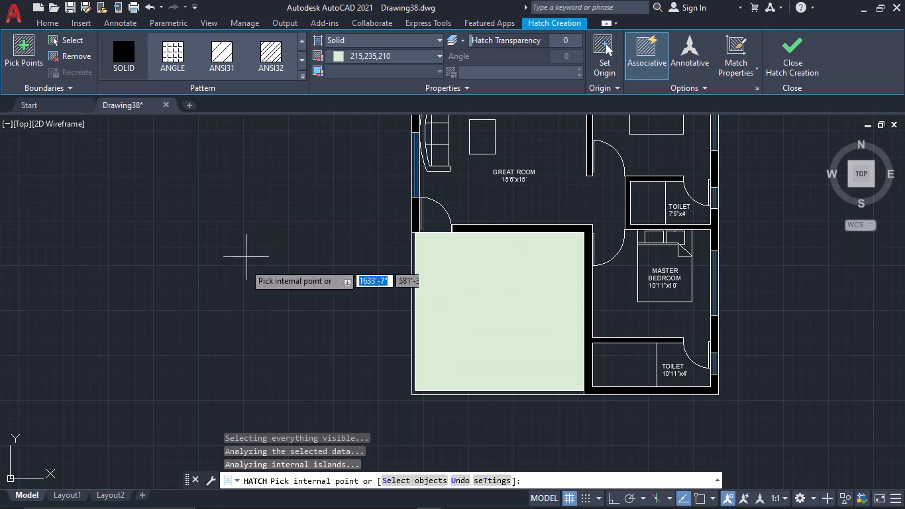
key("Escape")
Dimension the overall width of the house along the outer north wall, placing the dimension line just above it.
scroll(467, 297, "up", 2)
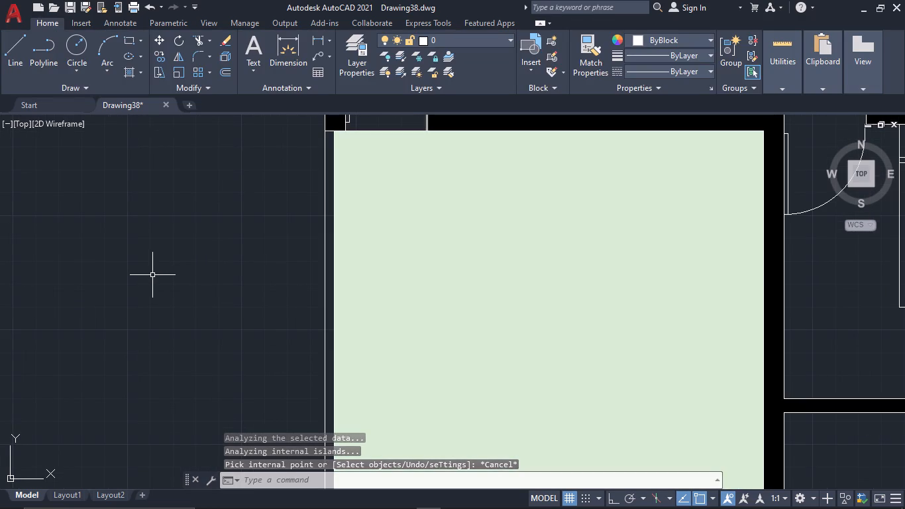
scroll(179, 260, "down", 2)
type("DIM")
key("space")
scroll(360, 306, "down", 1)
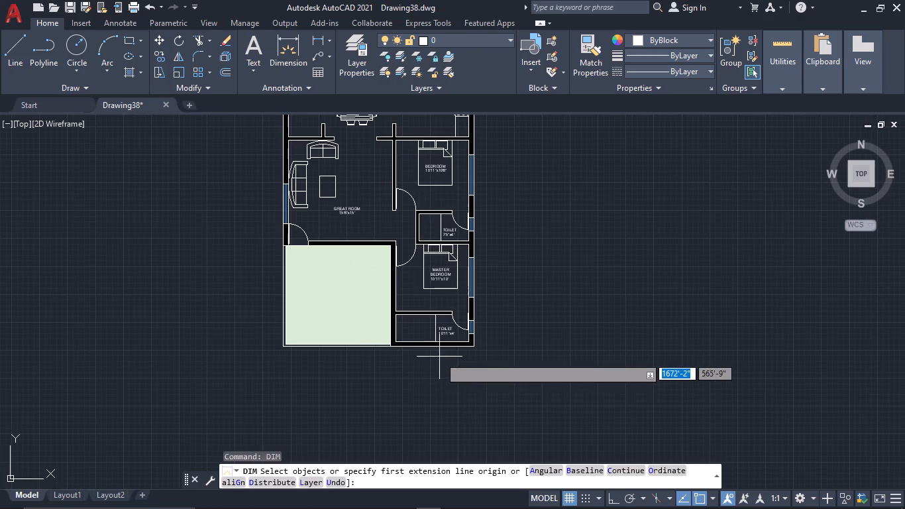
middle_click_drag(439, 360, 439, 508)
scroll(385, 297, "up", 3)
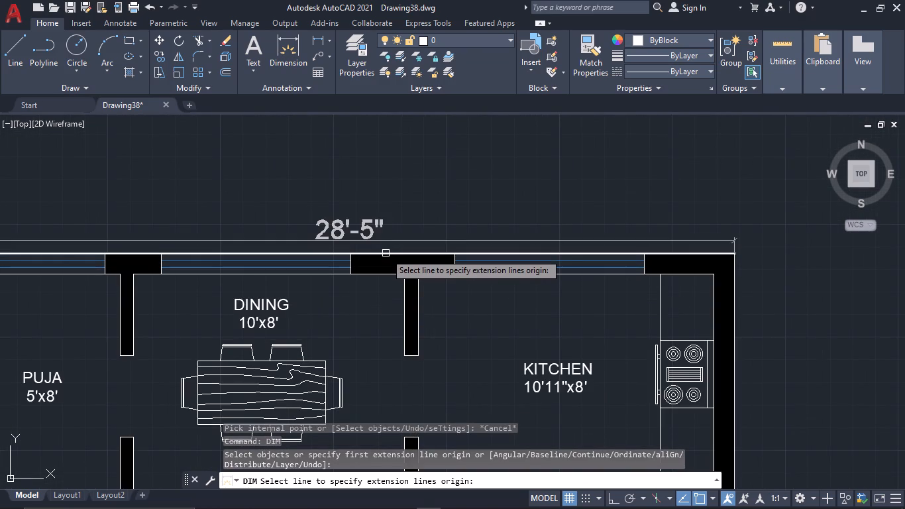
left_click(386, 253)
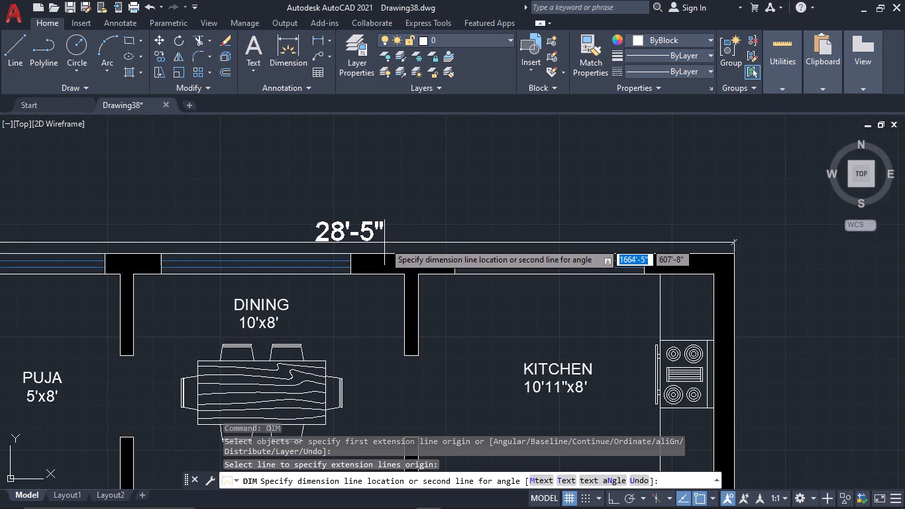
left_click(384, 243)
Dimension the overall depth from the outer northwest corner to the outer southwest corner, placing the dimension line just west of the wall.
scroll(375, 344, "down", 2)
middle_click_drag(375, 345, 762, 169)
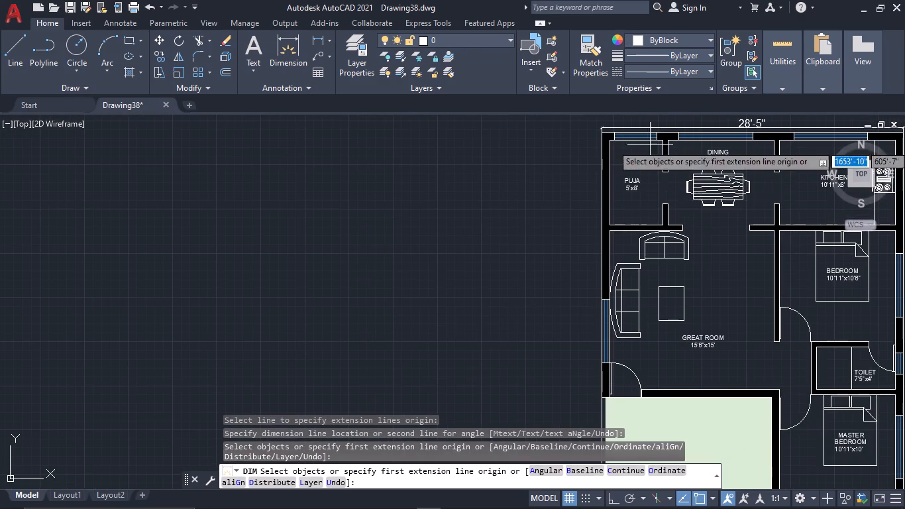
scroll(608, 133, "up", 3)
left_click(577, 131)
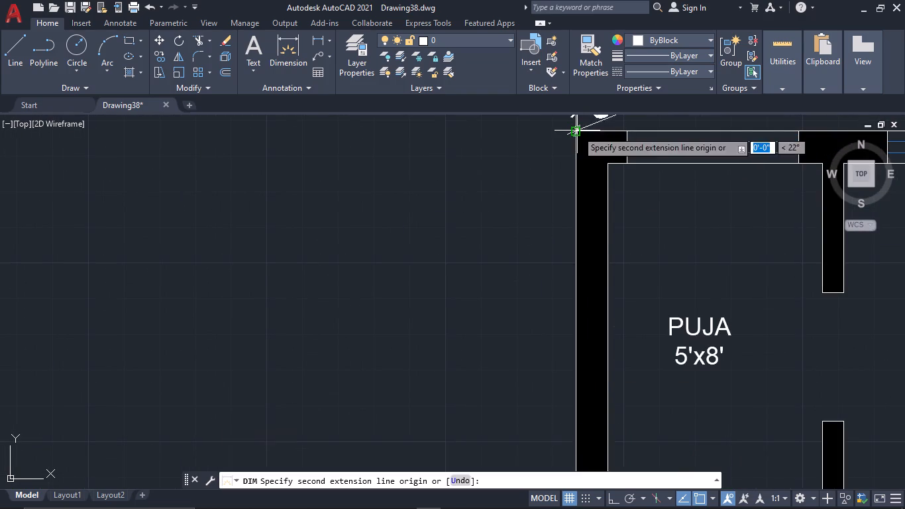
scroll(601, 275, "down", 4)
middle_click_drag(601, 294, 595, 176)
middle_click_drag(611, 398, 598, 310)
scroll(586, 333, "up", 1)
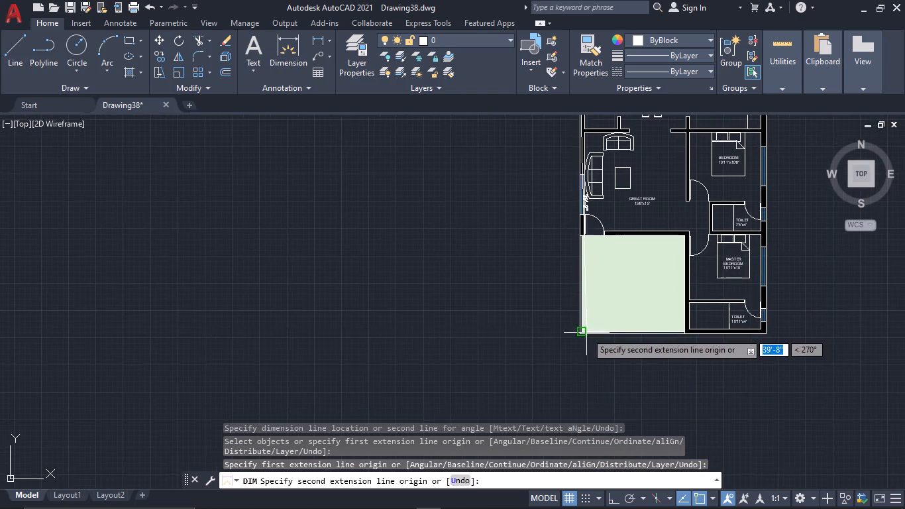
scroll(586, 333, "up", 1)
left_click(564, 337)
scroll(548, 317, "down", 1)
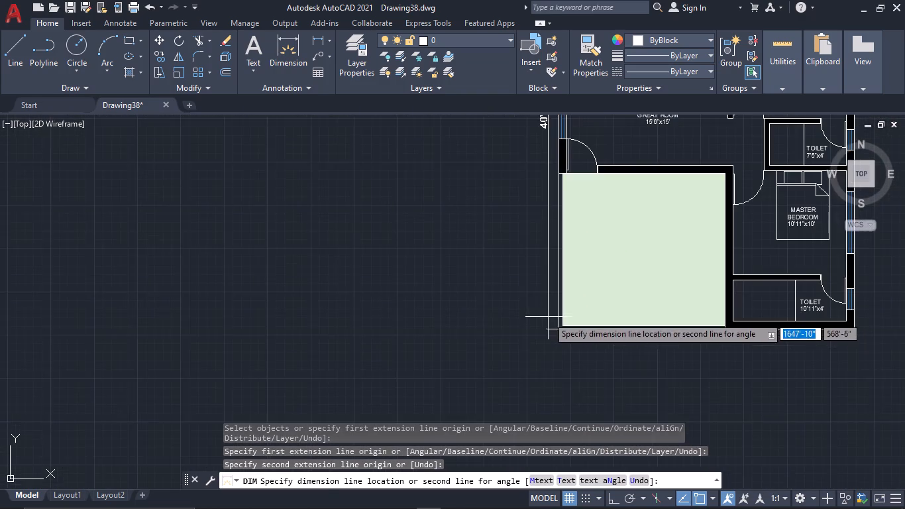
middle_click_drag(548, 317, 548, 342)
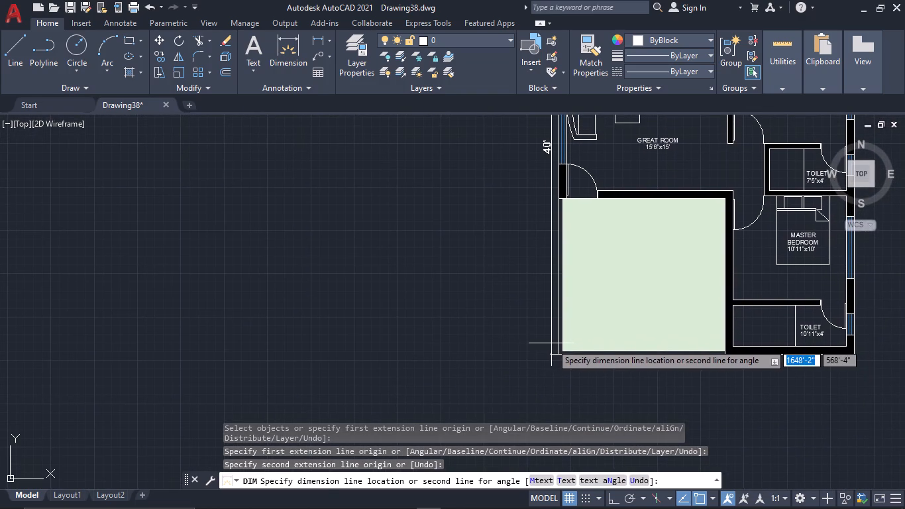
left_click(551, 343)
scroll(592, 272, "down", 1)
middle_click_drag(594, 273, 484, 389)
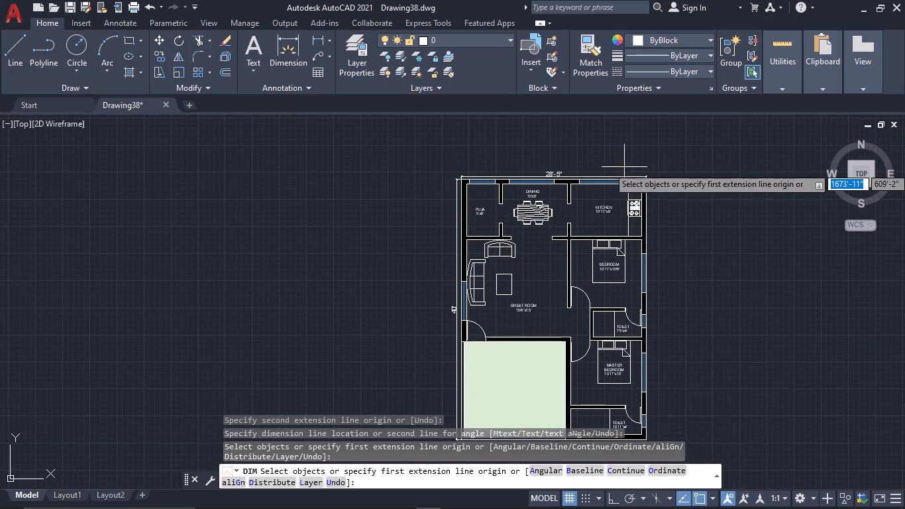
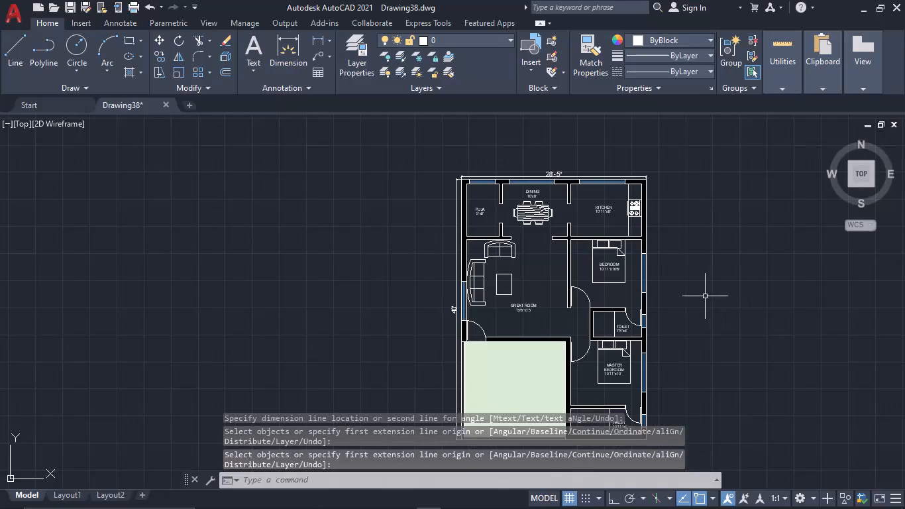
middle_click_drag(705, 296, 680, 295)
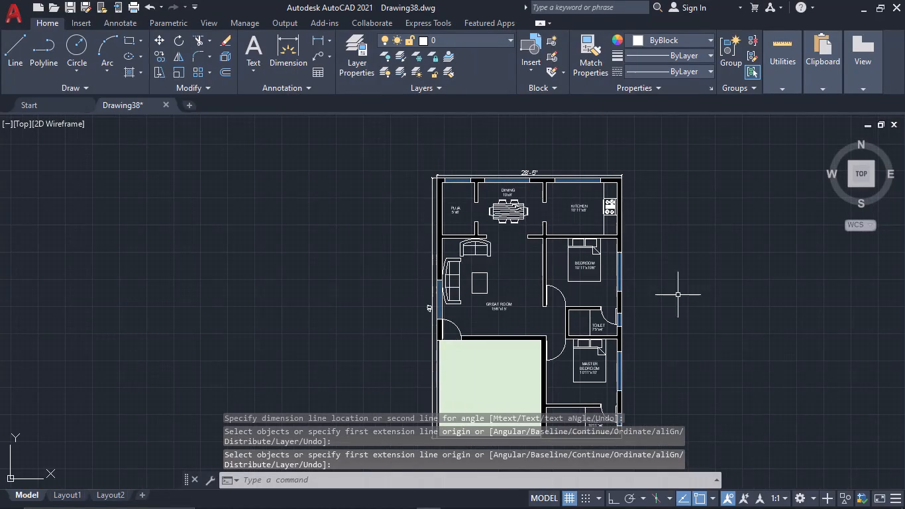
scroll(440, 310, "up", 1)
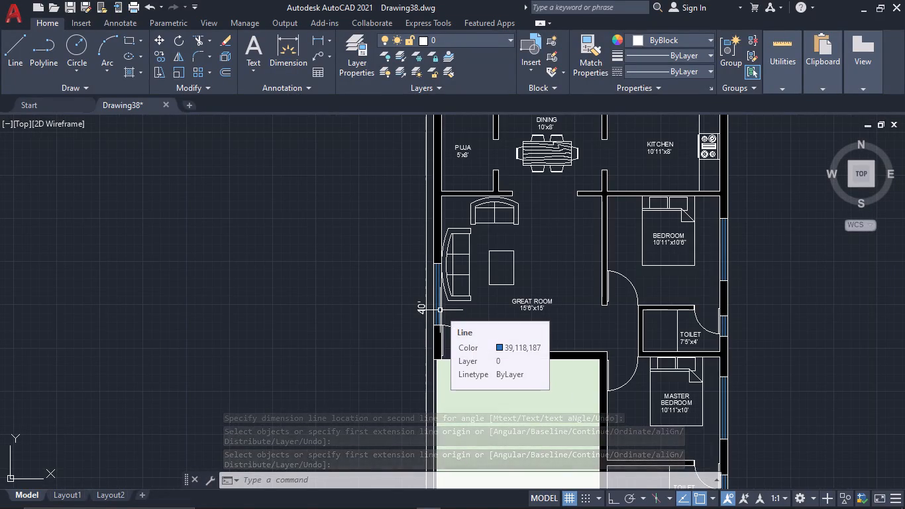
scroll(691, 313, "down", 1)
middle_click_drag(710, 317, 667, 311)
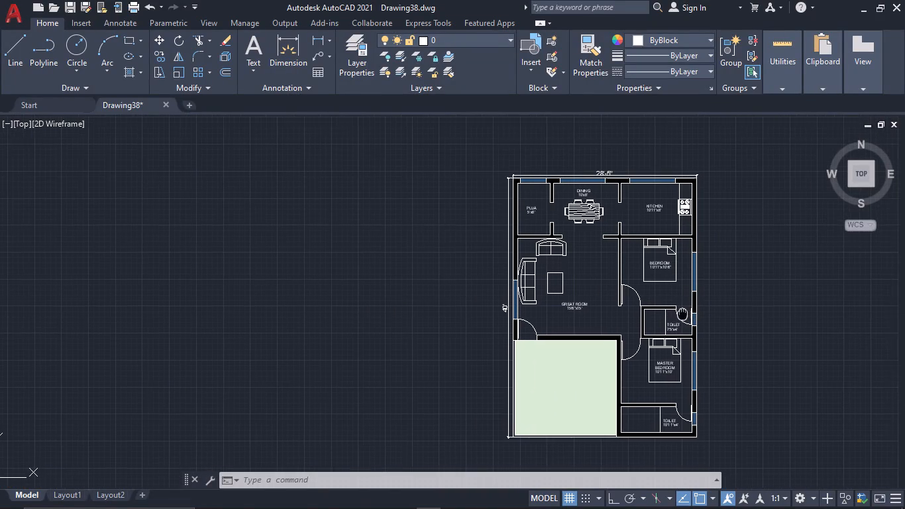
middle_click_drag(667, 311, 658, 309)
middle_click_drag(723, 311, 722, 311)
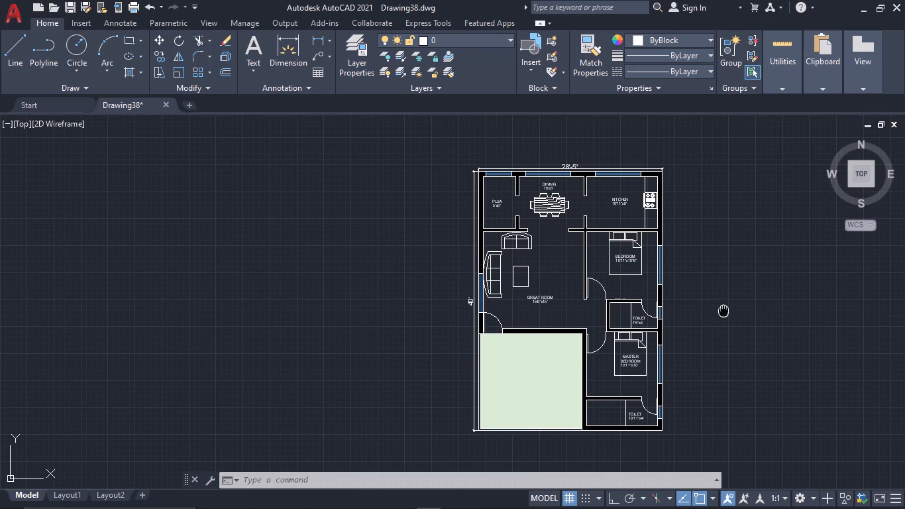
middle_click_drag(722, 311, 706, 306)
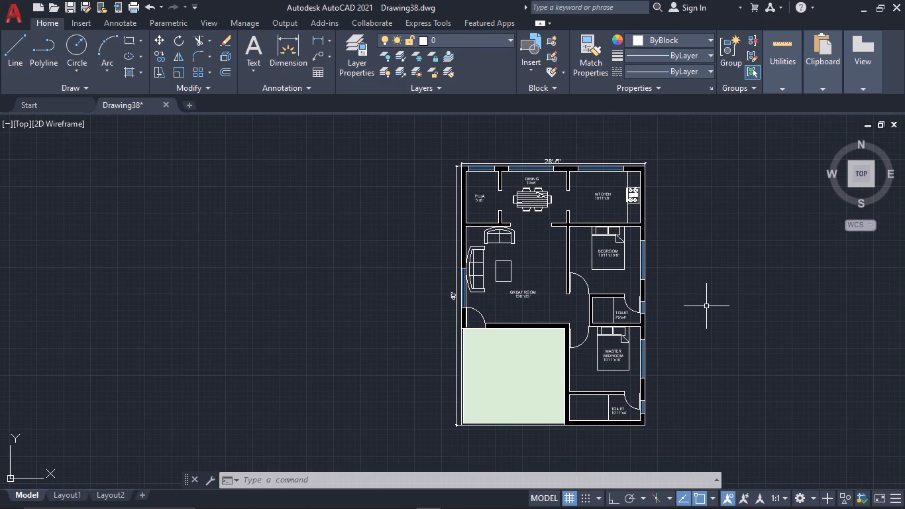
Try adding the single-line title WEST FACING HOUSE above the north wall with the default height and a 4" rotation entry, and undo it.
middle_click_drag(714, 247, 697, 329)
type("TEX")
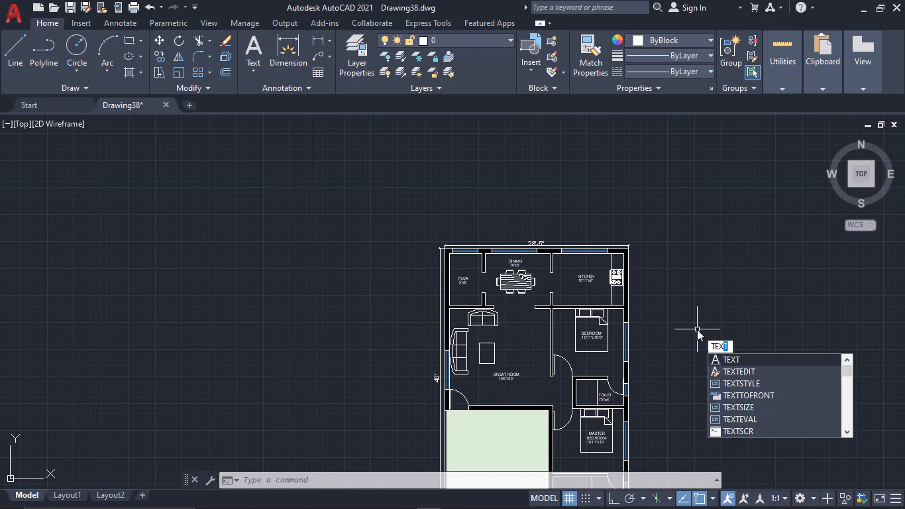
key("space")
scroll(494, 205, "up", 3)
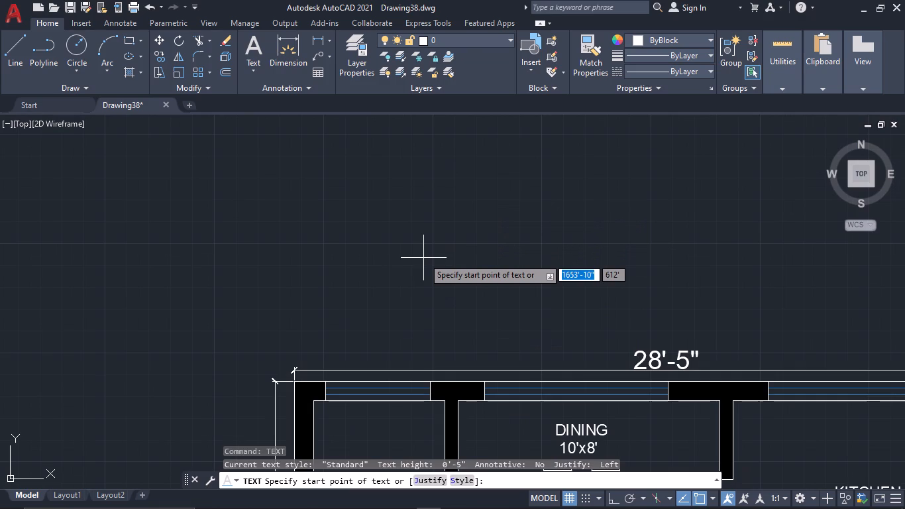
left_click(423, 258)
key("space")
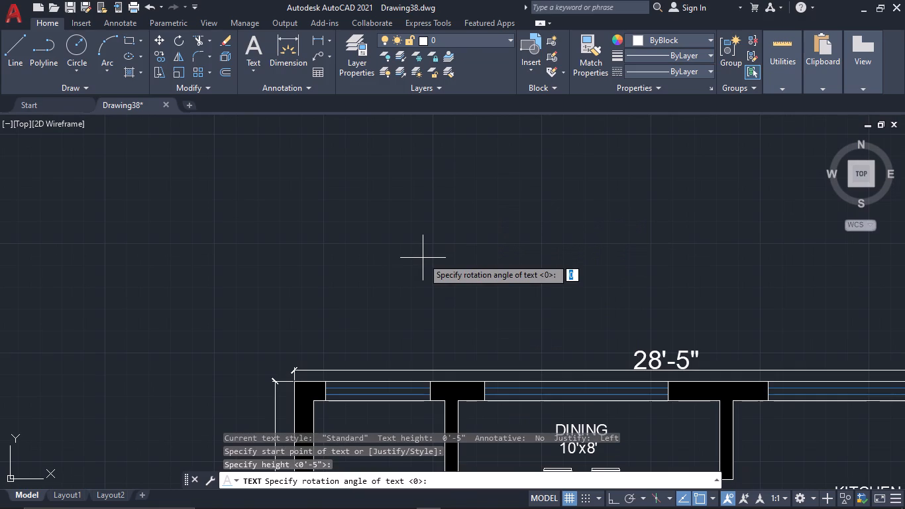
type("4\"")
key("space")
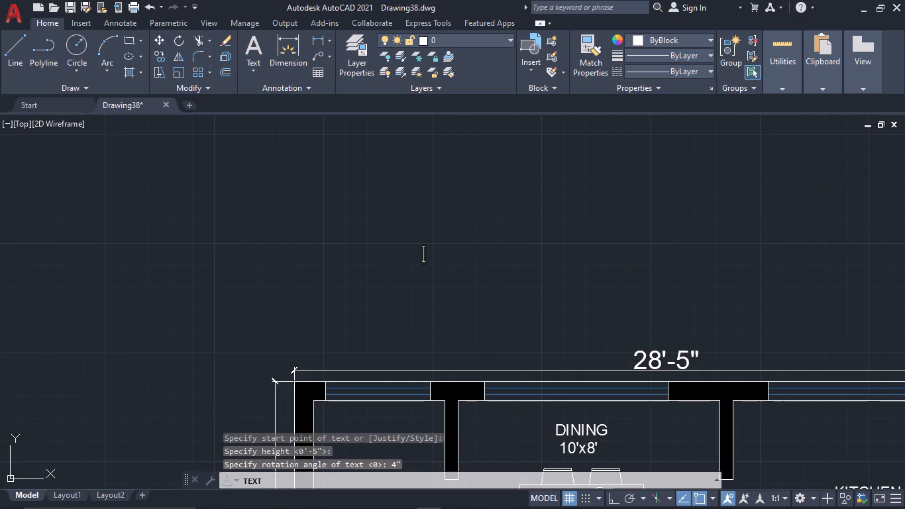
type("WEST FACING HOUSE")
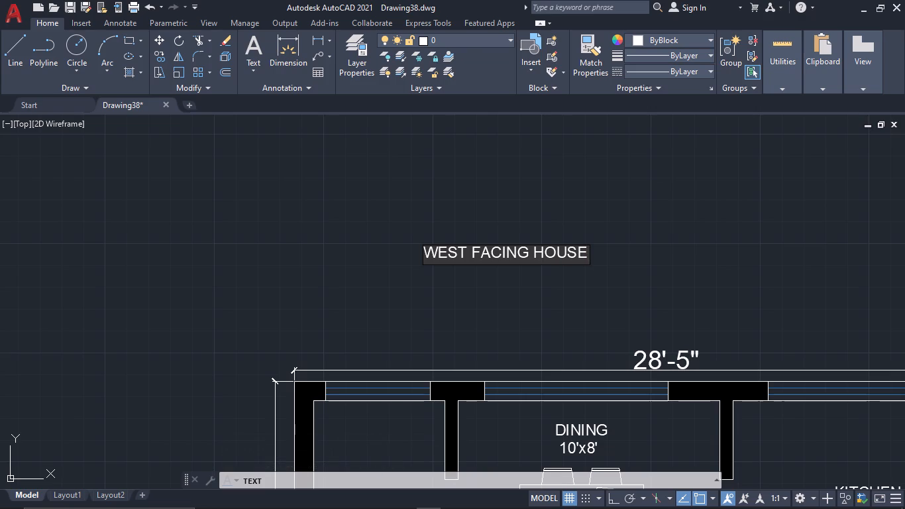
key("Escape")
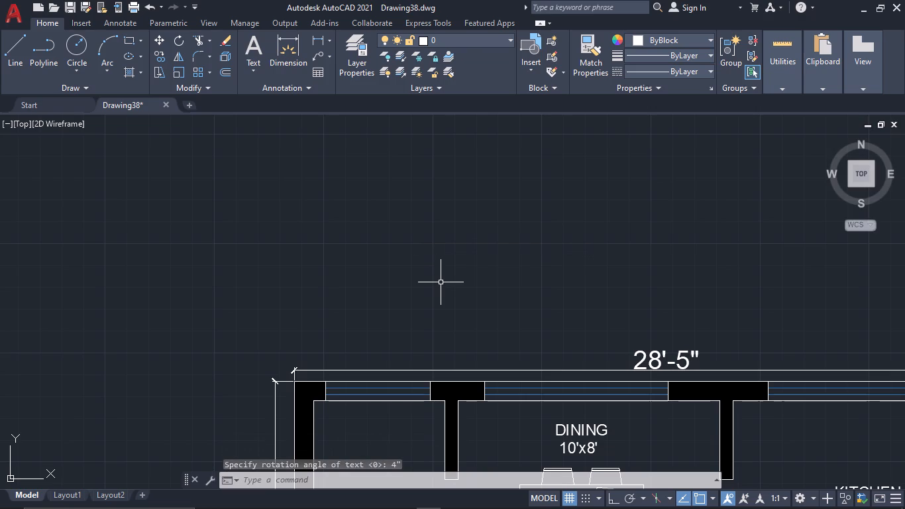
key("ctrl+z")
Add the single-line title WEST FACING HOUSE above the north wall, using the default 5" height and entering 5" for the rotation.
scroll(482, 223, "up", 3)
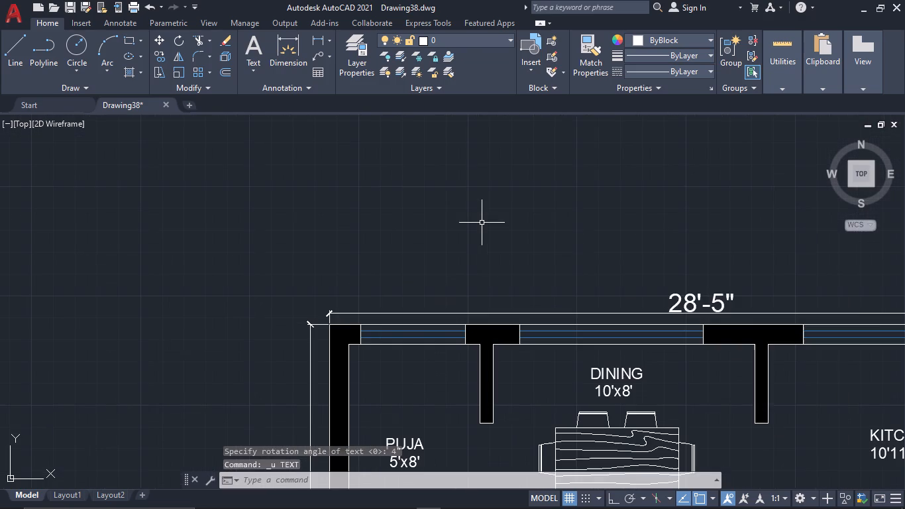
type("TE")
type("X")
key("space")
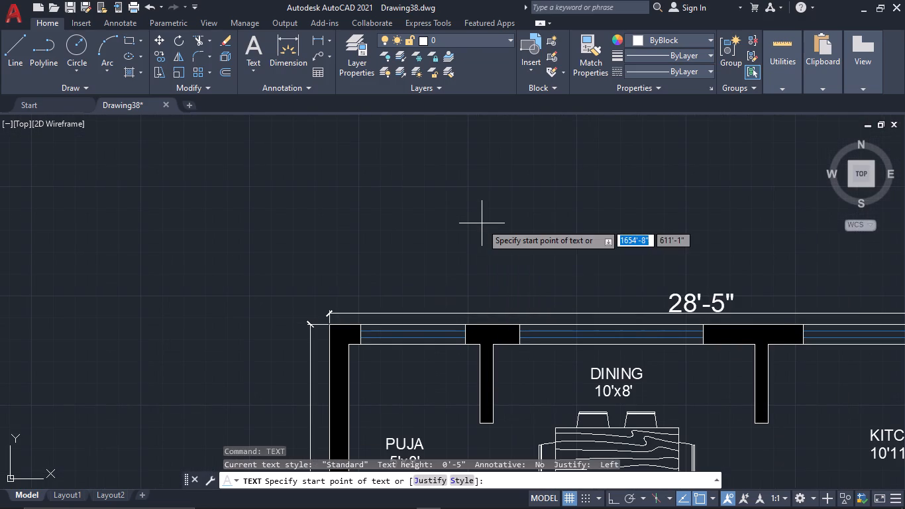
left_click(482, 223)
key("space")
type("5:")
key("space")
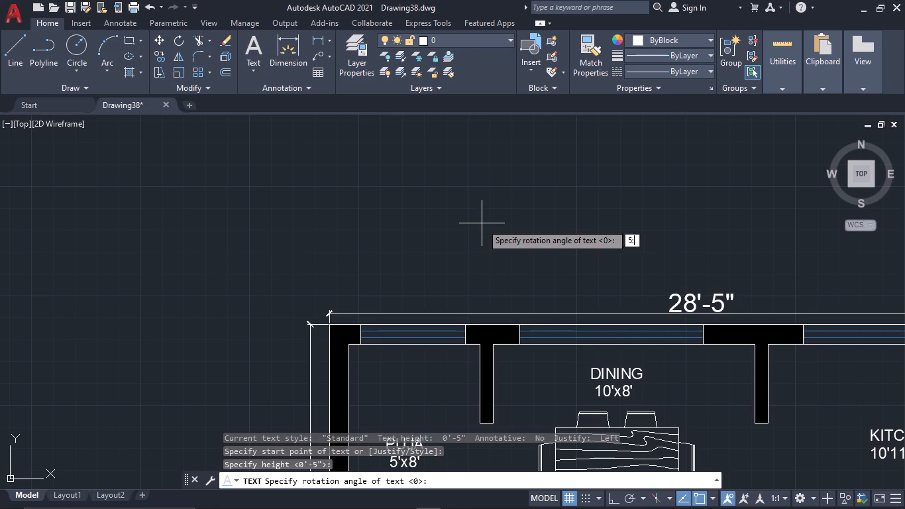
type("5\"")
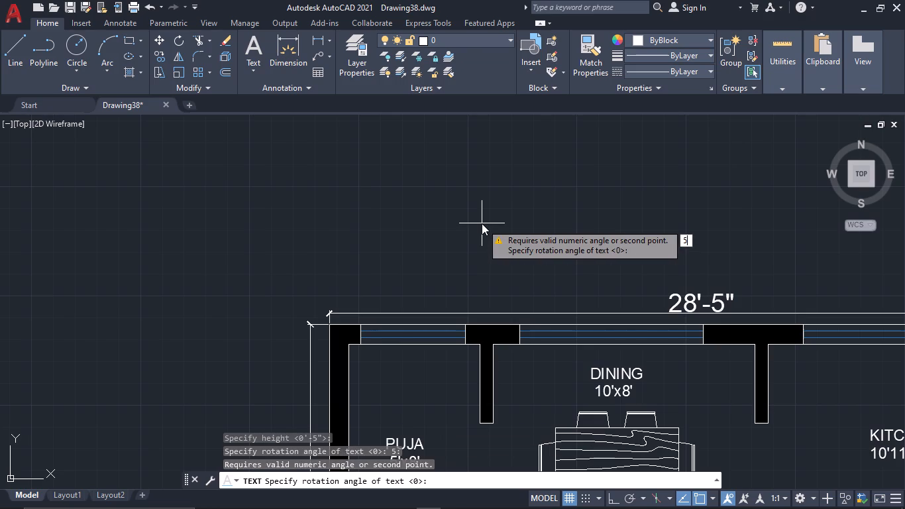
key("space")
type("WEST FACING HOUSE")
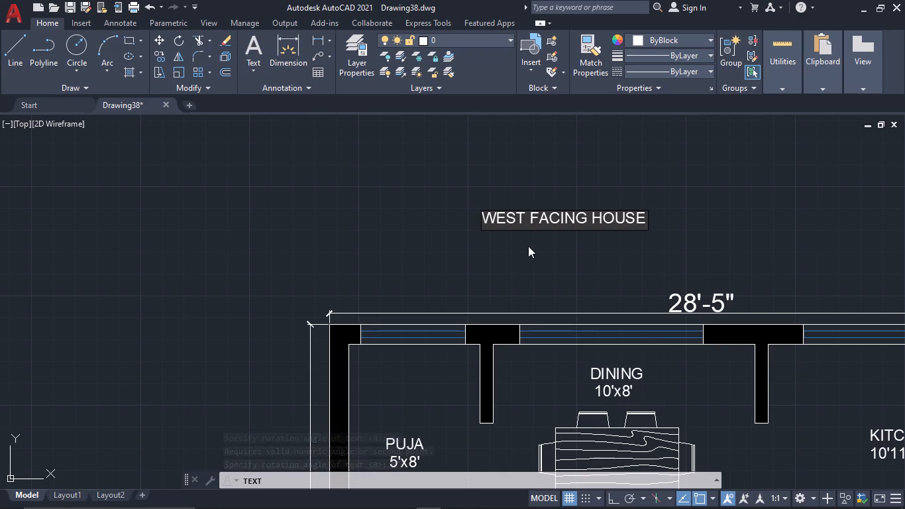
left_click(523, 249)
scroll(521, 249, "up", 3)
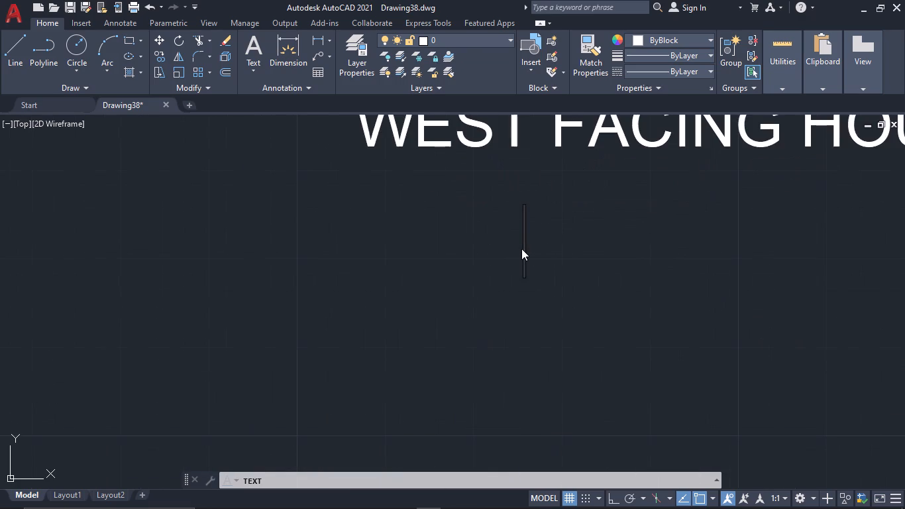
key("Escape")
Turn on Ortho and underline the WEST FACING HOUSE title with a horizontal line about 6'-2" long.
scroll(492, 270, "down", 1)
key("l")
key("space")
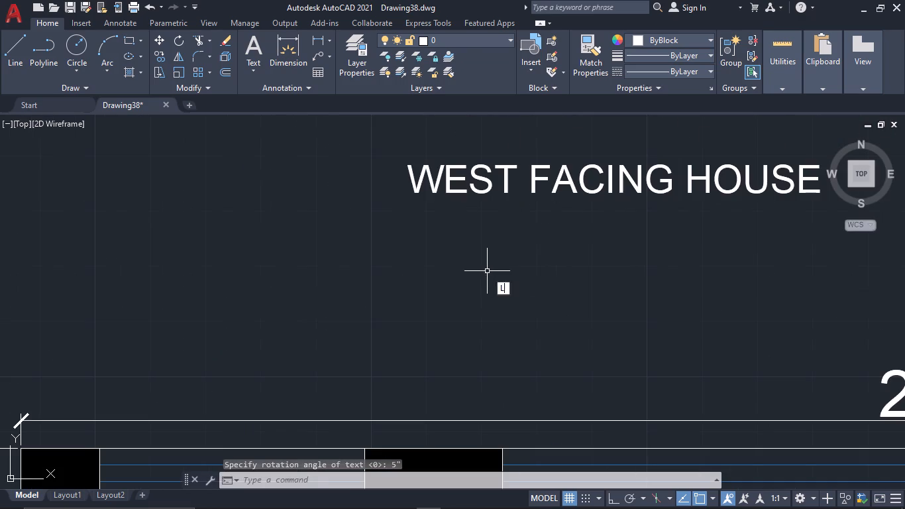
left_click(417, 203)
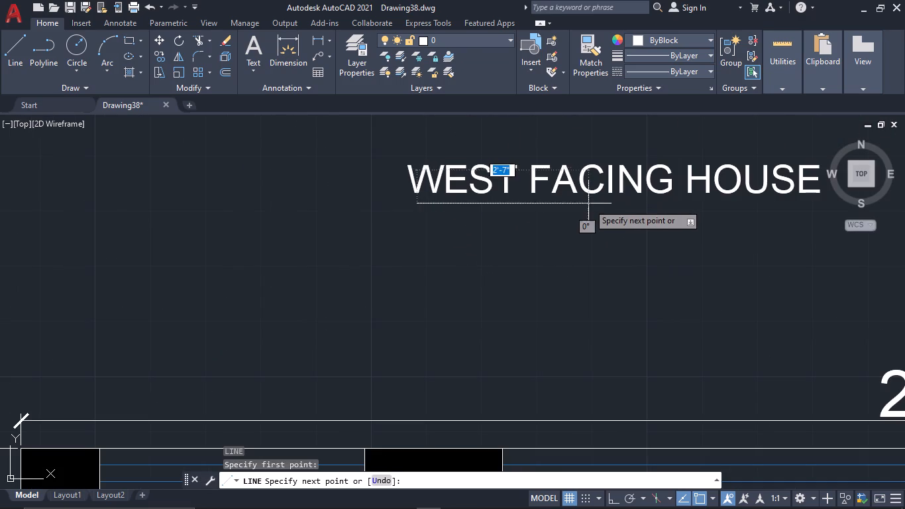
key("F8")
middle_click_drag(588, 207, 455, 208)
key("Escape")
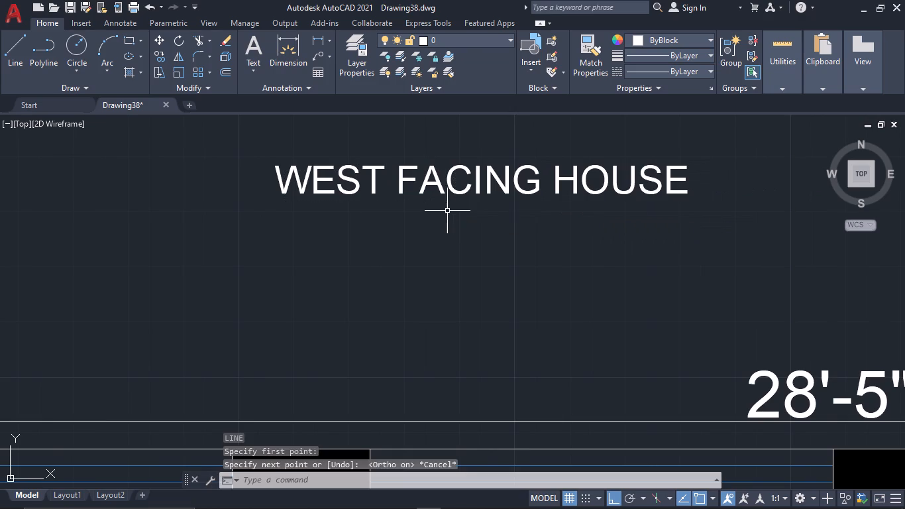
key("l")
key("space")
left_click(282, 207)
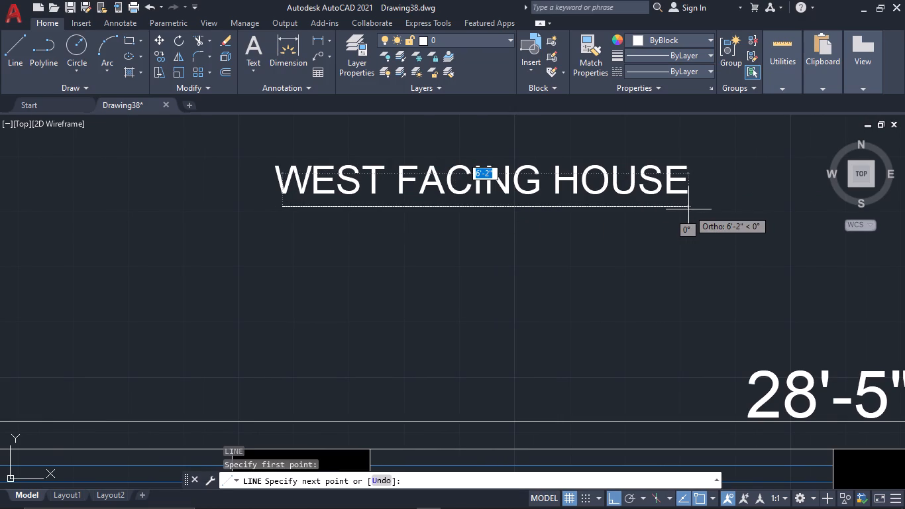
left_click(687, 209)
key("Escape")
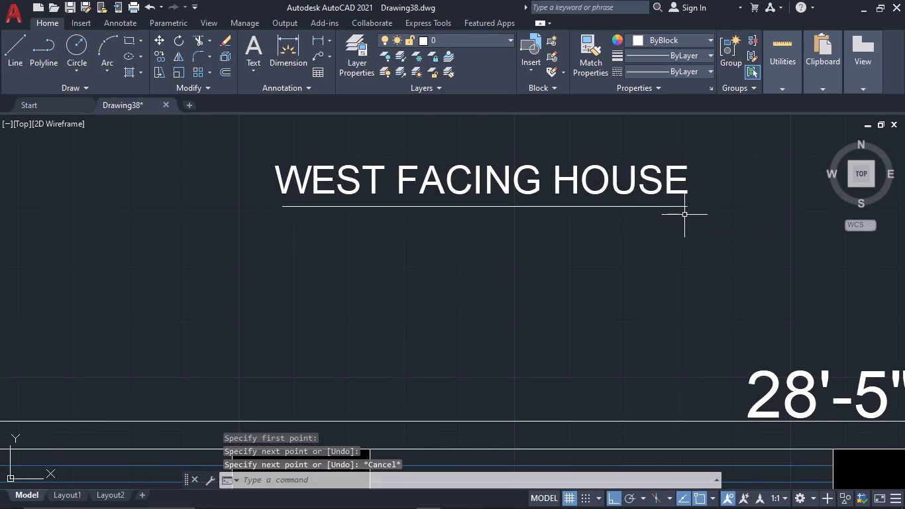
Offset the title's underline 1" downward to make a double line.
left_click_drag(687, 221, 676, 213)
left_click(668, 206)
type("OF 1\"")
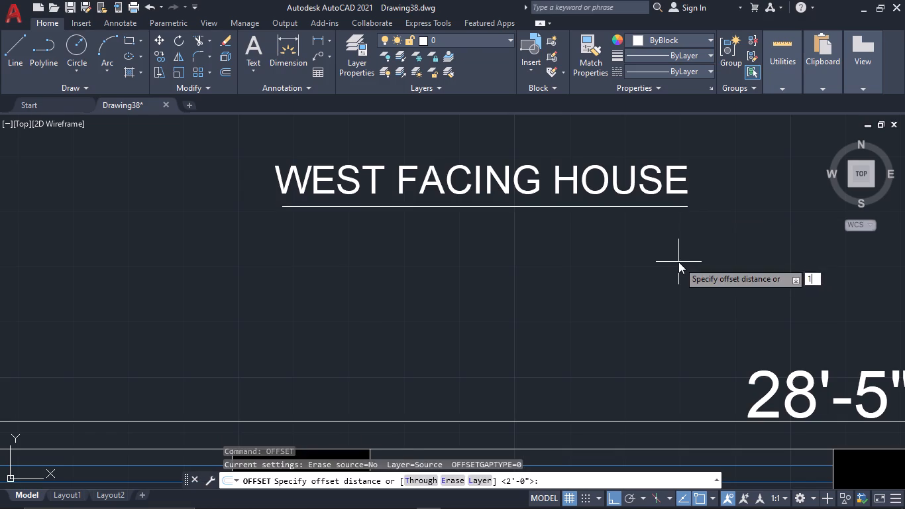
key("space")
left_click(678, 262)
key("Escape")
Fillet the two underlines together at both ends to close them with rounded caps.
key("f")
key("space")
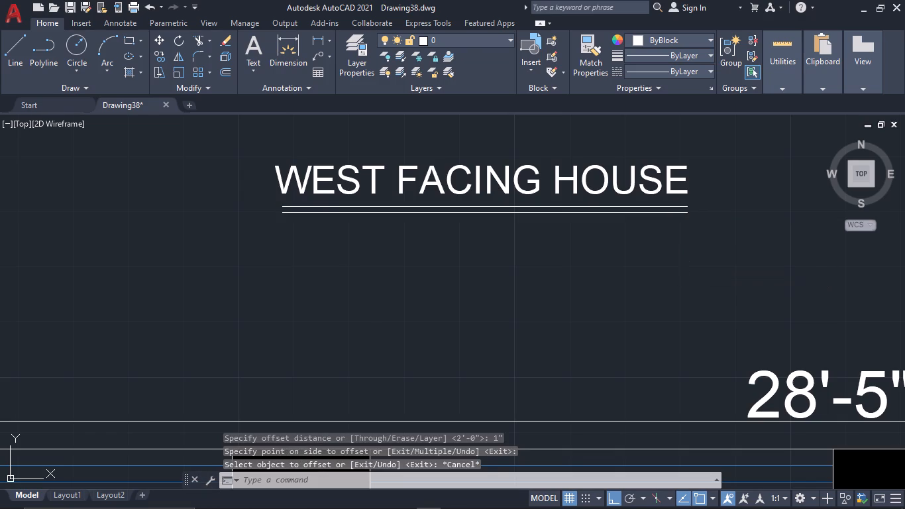
left_click(669, 210)
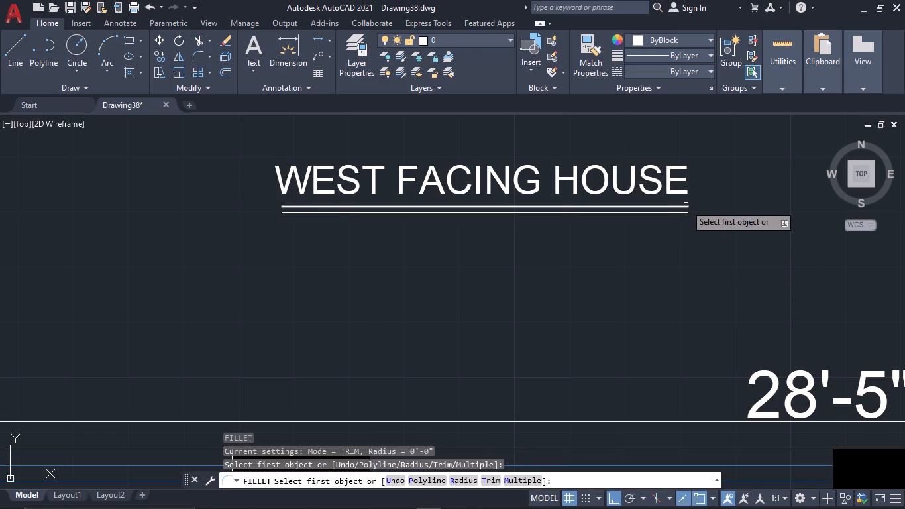
left_click(686, 205)
left_click(687, 212)
left_click(685, 207)
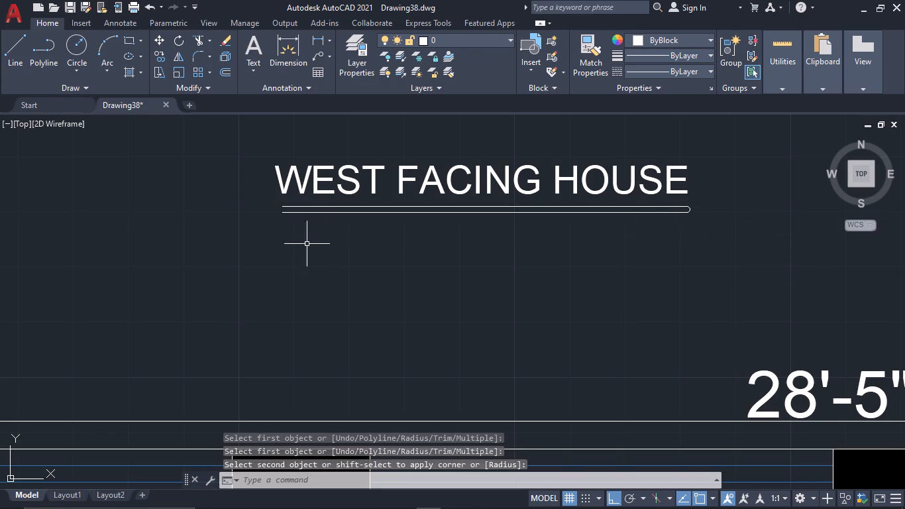
key("f")
key("space")
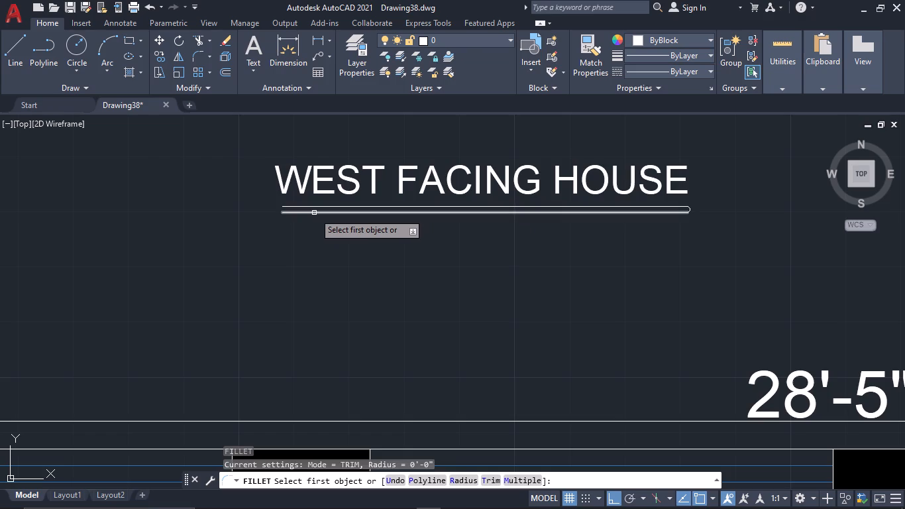
left_click(314, 213)
left_click(312, 206)
key("Escape")
Scale up the WEST FACING HOUSE title with its double underline until it spans about half the width of the house.
scroll(326, 222, "down", 1)
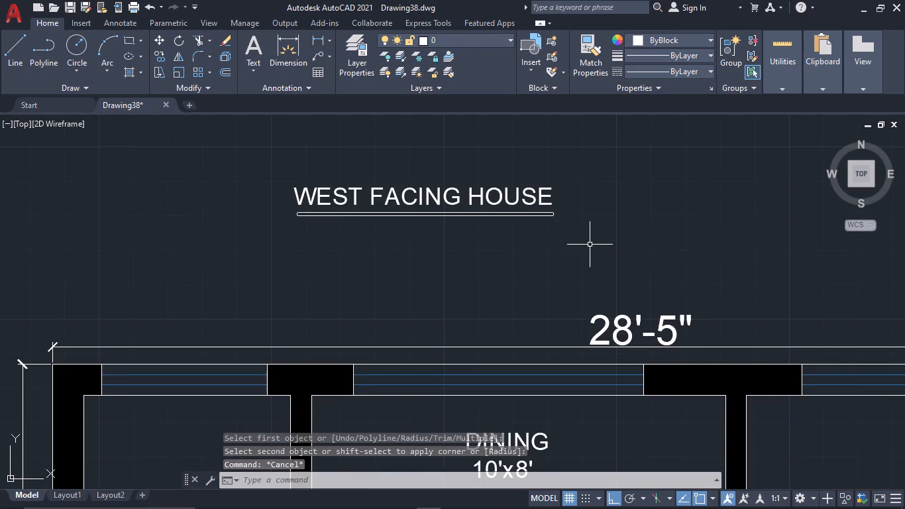
left_click_drag(592, 245, 549, 234)
left_click(223, 154)
key("s")
key("c")
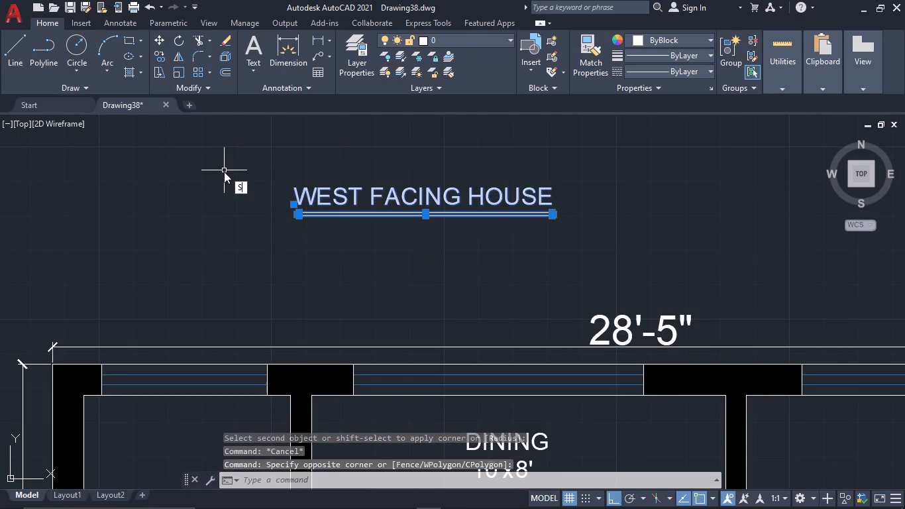
key("space")
left_click(482, 201)
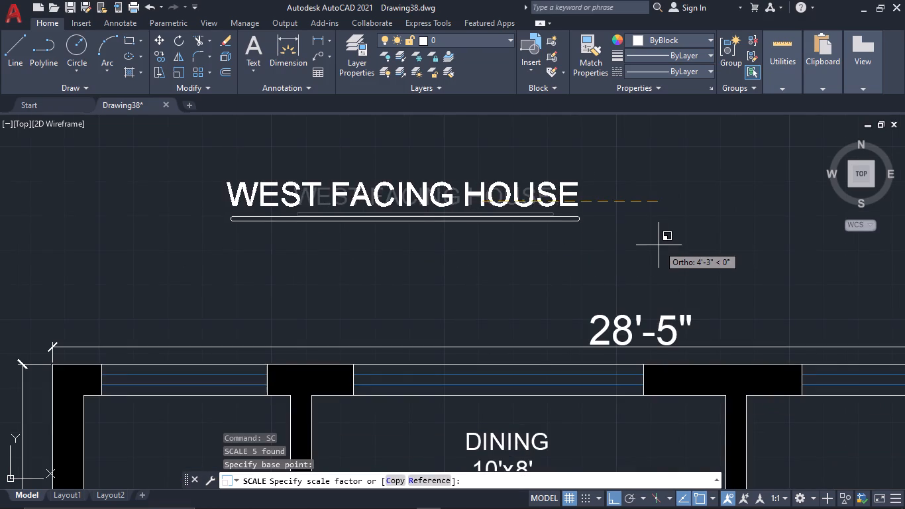
scroll(666, 242, "down", 1)
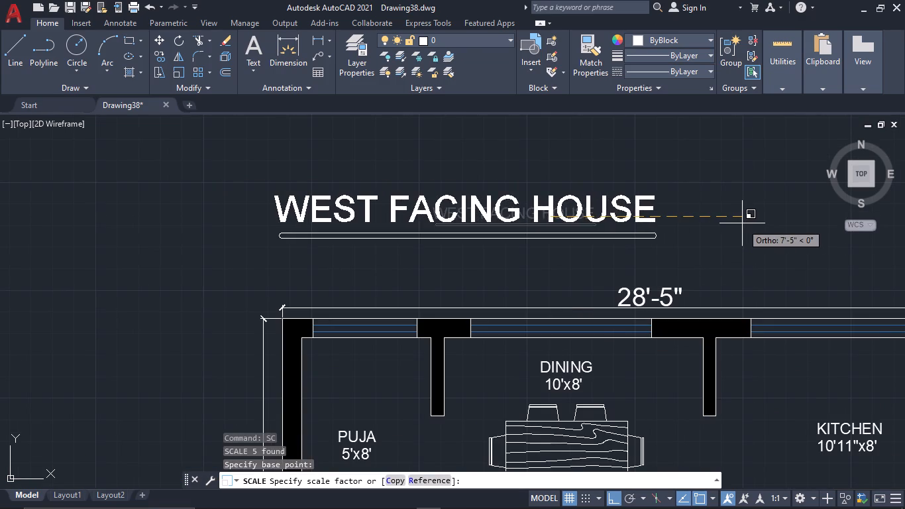
scroll(742, 223, "down", 1)
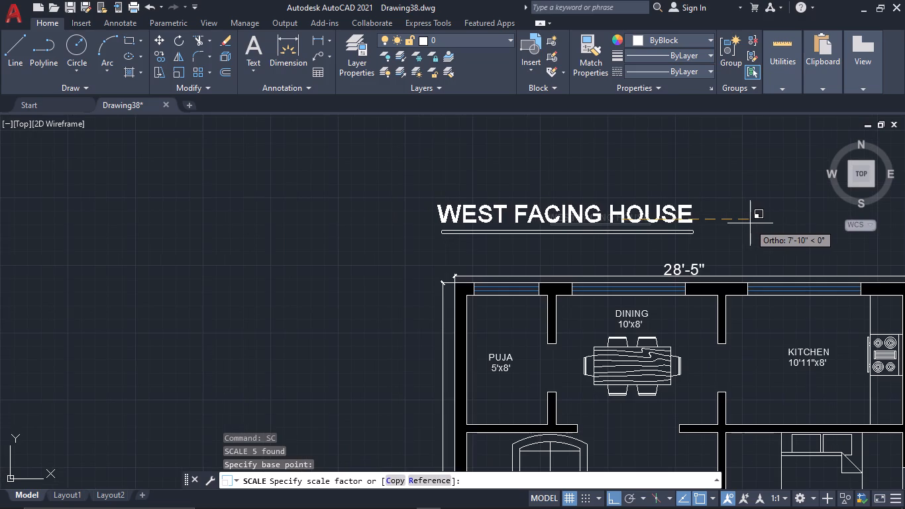
left_click(738, 219)
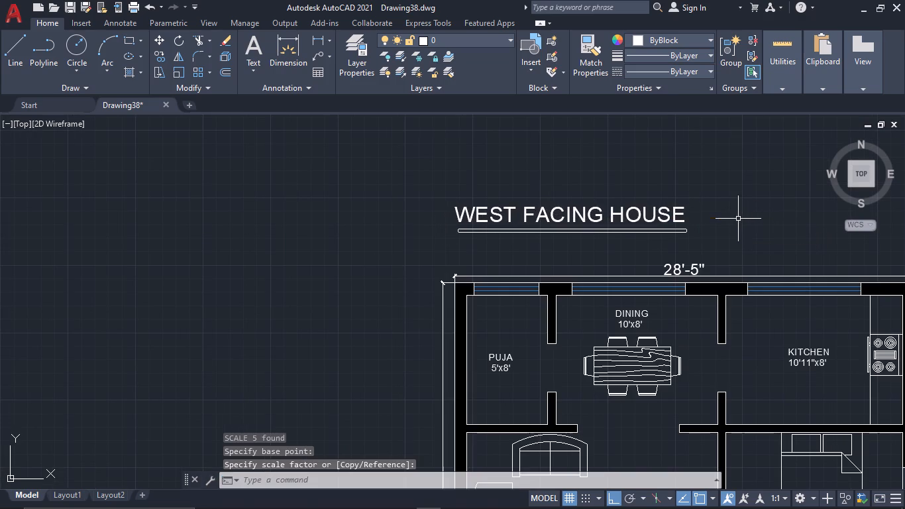
Move the WEST FACING HOUSE title and its double underline about 5'-1" horizontally to centre them above the house.
left_click_drag(747, 237, 708, 234)
left_click(399, 196)
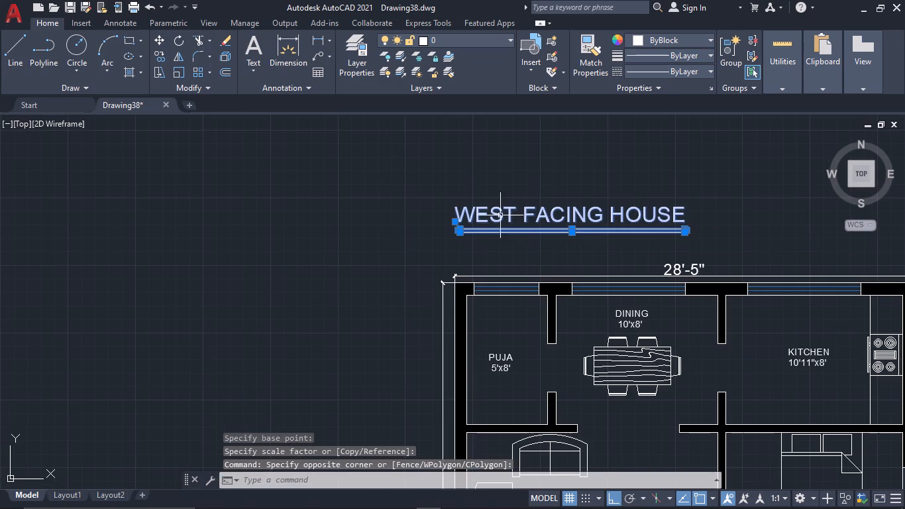
key("m")
key("space")
left_click_drag(546, 209, 567, 209)
middle_click_drag(690, 190, 584, 190)
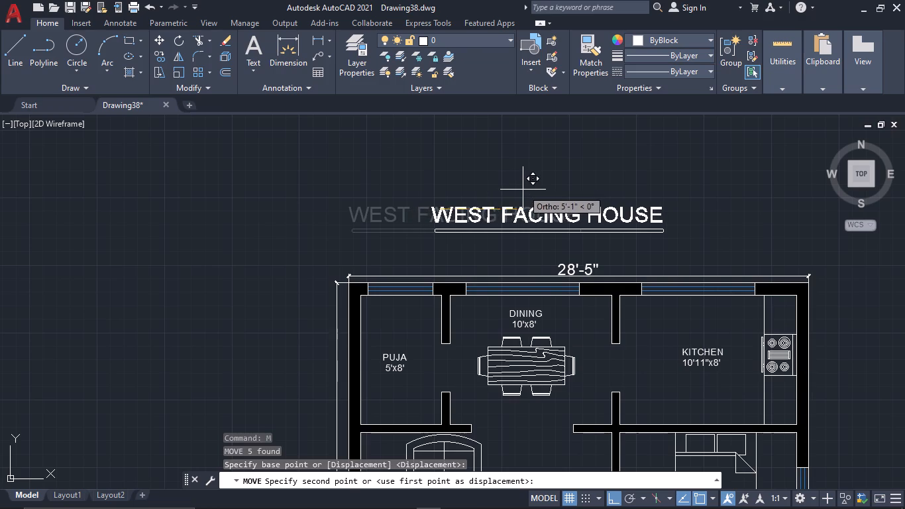
left_click(523, 190)
key("Escape")
Fill the gap between the title's two underlines with a solid hatch in black (0,0,0).
type("H")
key("space")
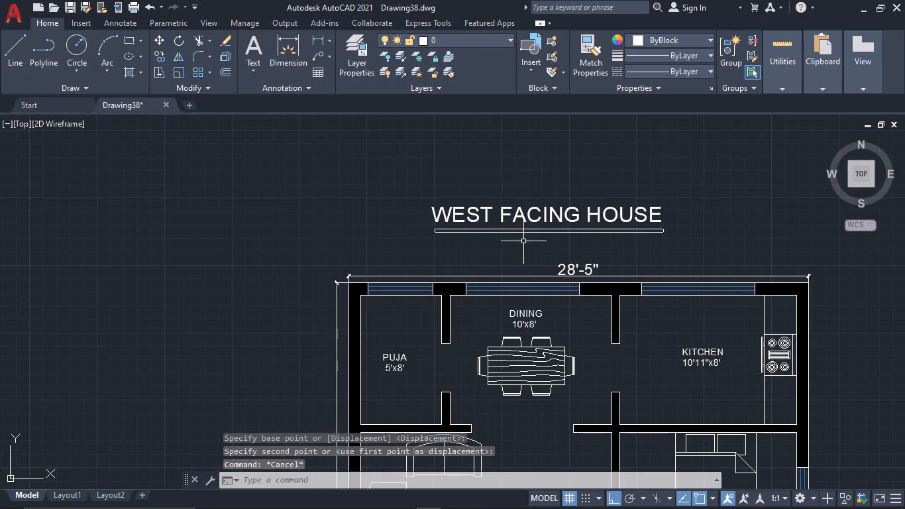
left_click(374, 58)
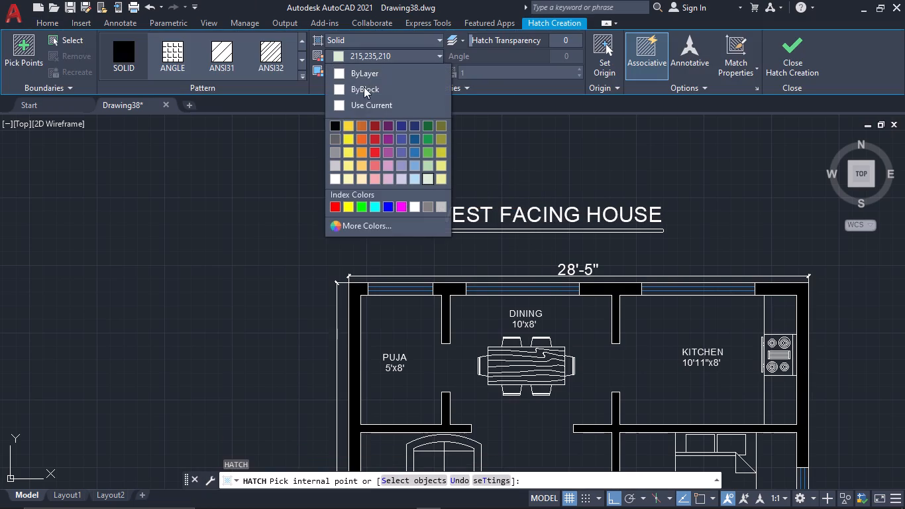
left_click(336, 122)
scroll(586, 247, "up", 4)
left_click(534, 183)
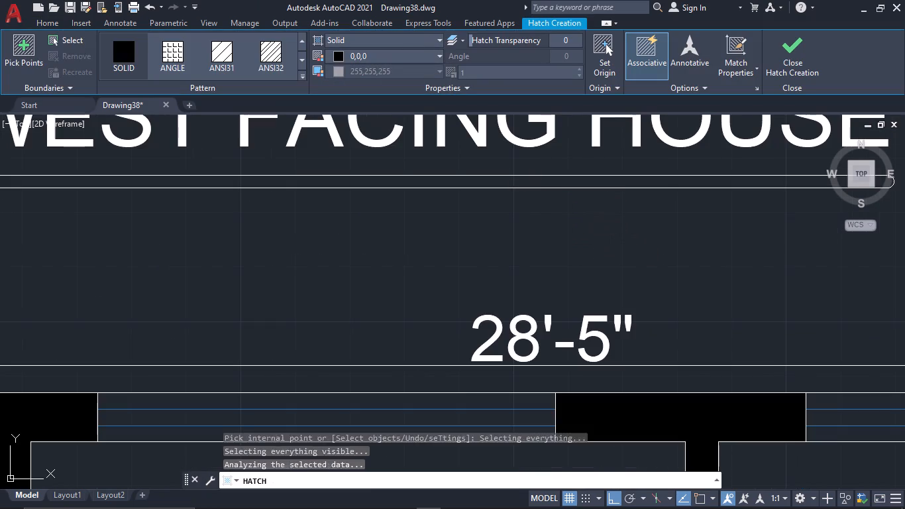
scroll(534, 184, "down", 4)
key("Escape")
Save the drawing with the finished floor plan.
scroll(566, 229, "down", 2)
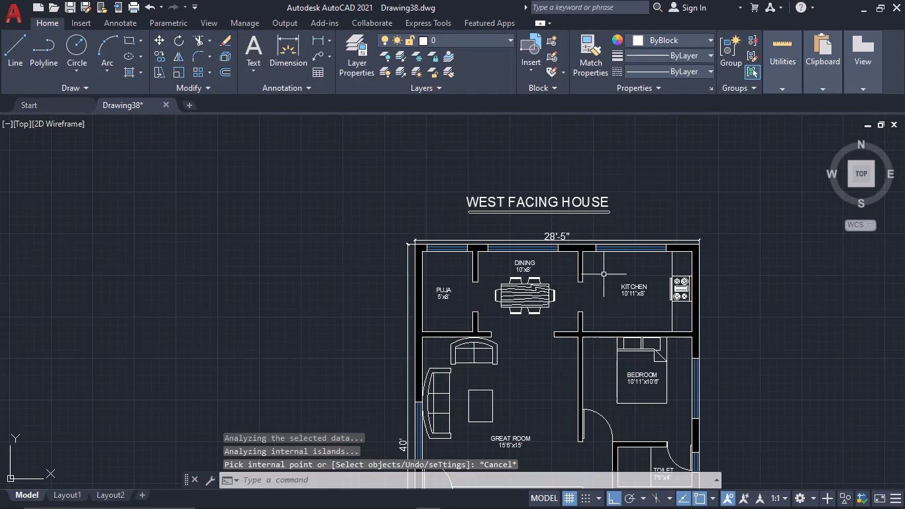
scroll(608, 283, "down", 2)
middle_click_drag(607, 286, 557, 227)
scroll(557, 227, "up", 1)
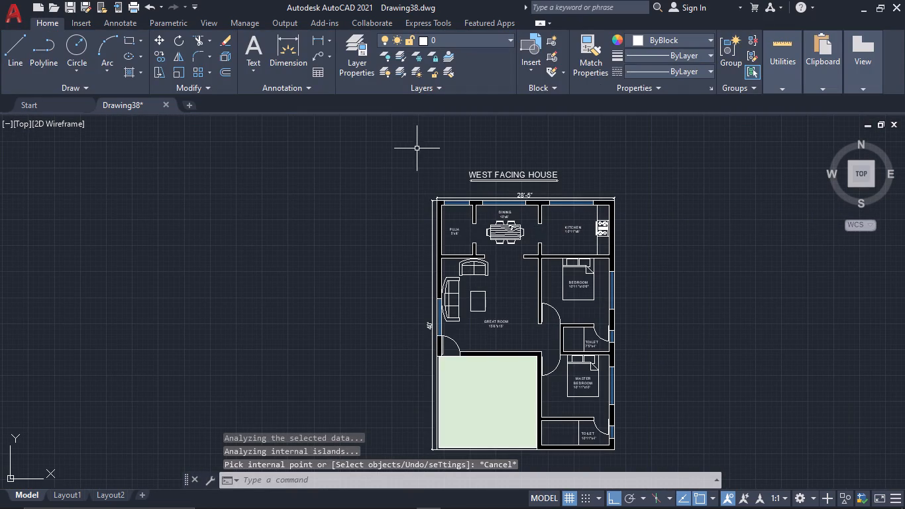
key("ctrl+s")
Start a plot of the model with the DWG To PDF.pc3 plotter and centre the plot on the paper.
middle_click_drag(427, 185, 402, 174)
key("ctrl+p")
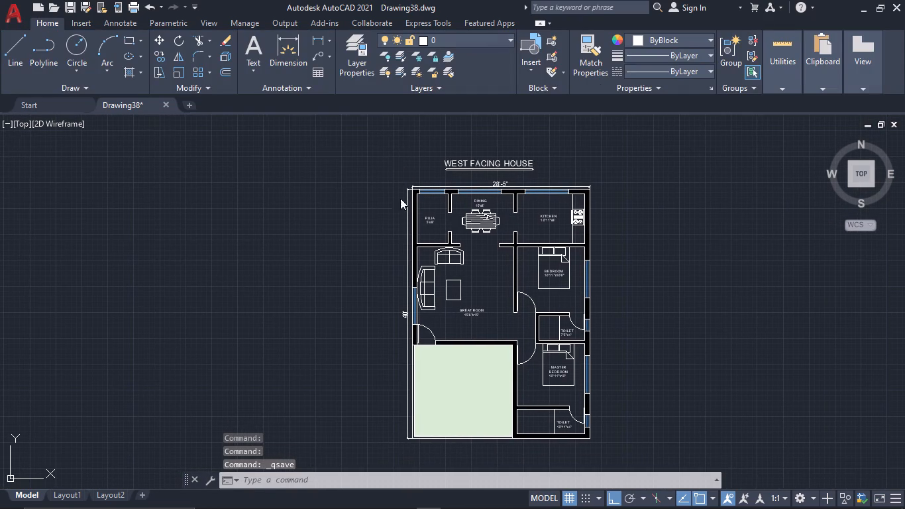
left_click(382, 157)
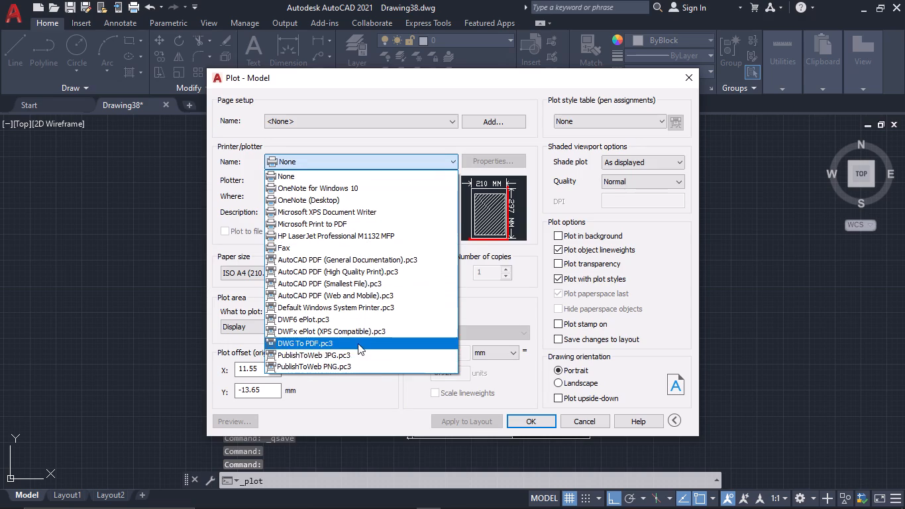
left_click(358, 343)
left_click(327, 370)
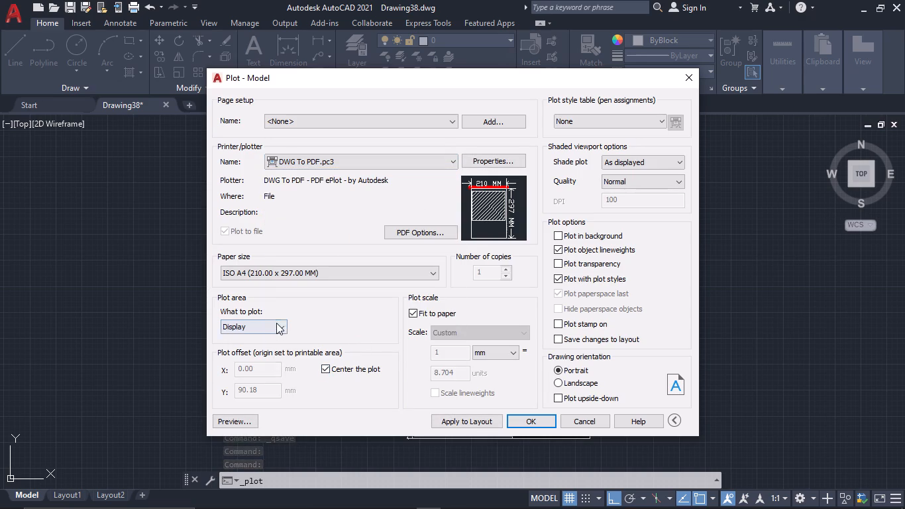
Set the plot area to a window enclosing the whole floor plan, dimensions and title, and preview the plot.
left_click(276, 323)
left_click(270, 365)
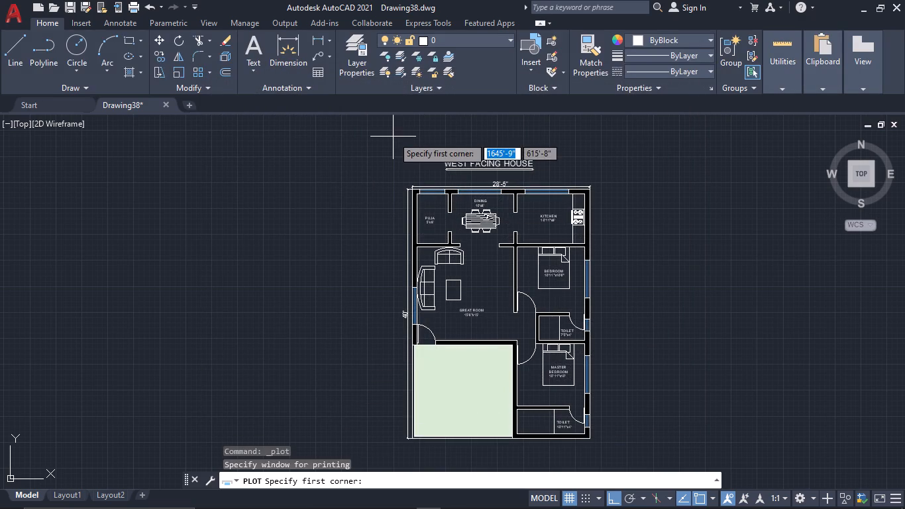
left_click(382, 142)
left_click(628, 452)
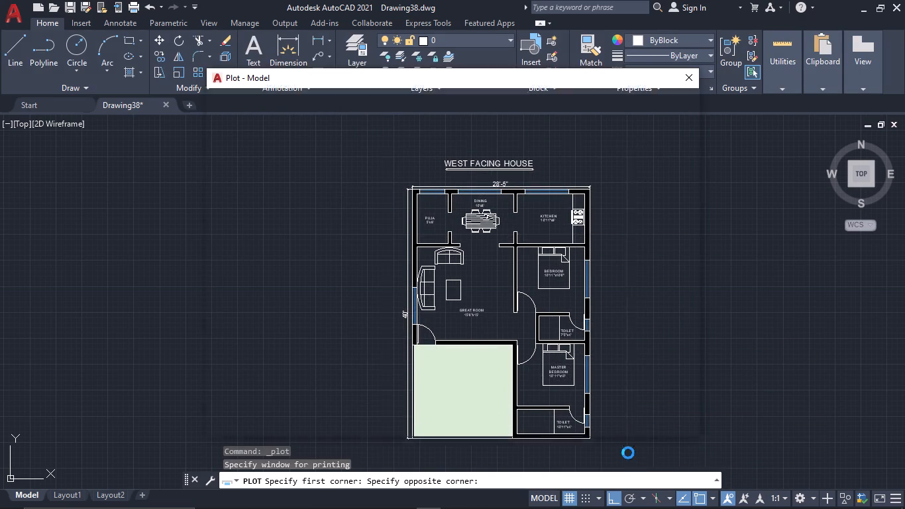
left_click(248, 425)
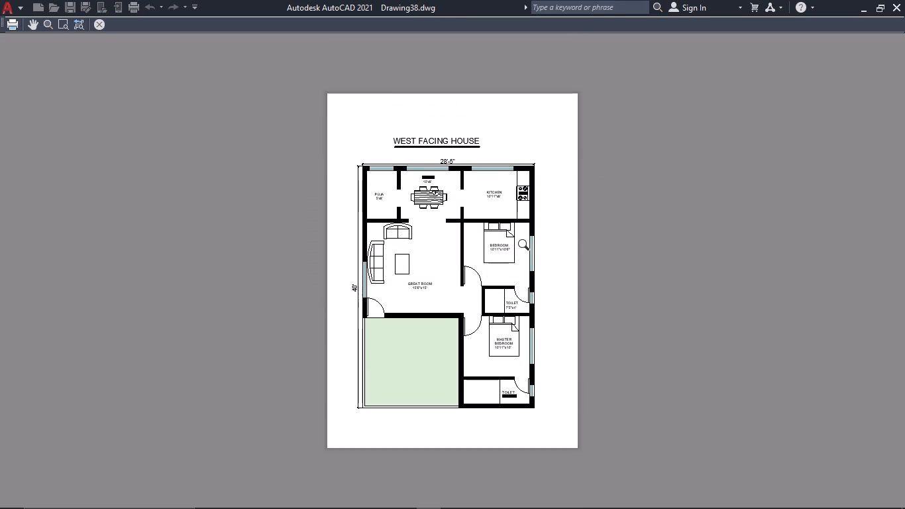
left_click(100, 21)
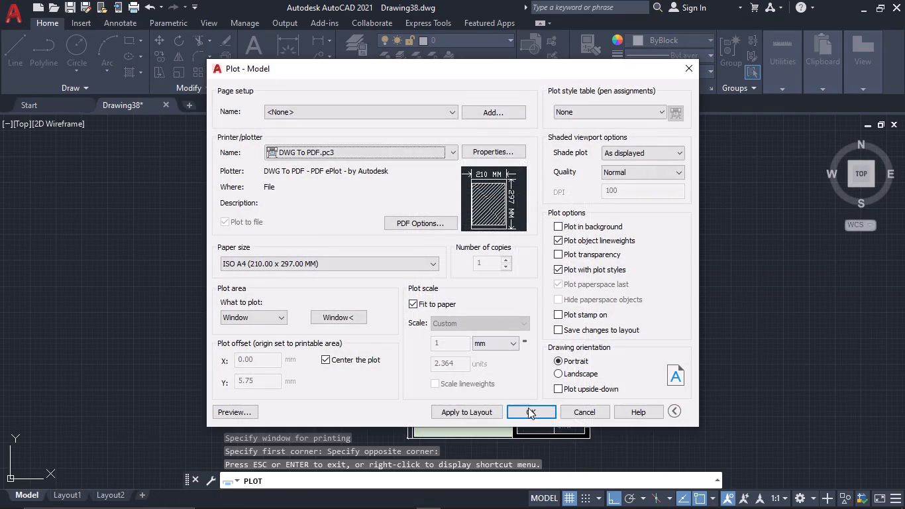
Plot to a PDF named Drawing50-Model in the Documents folder.
left_click(532, 408)
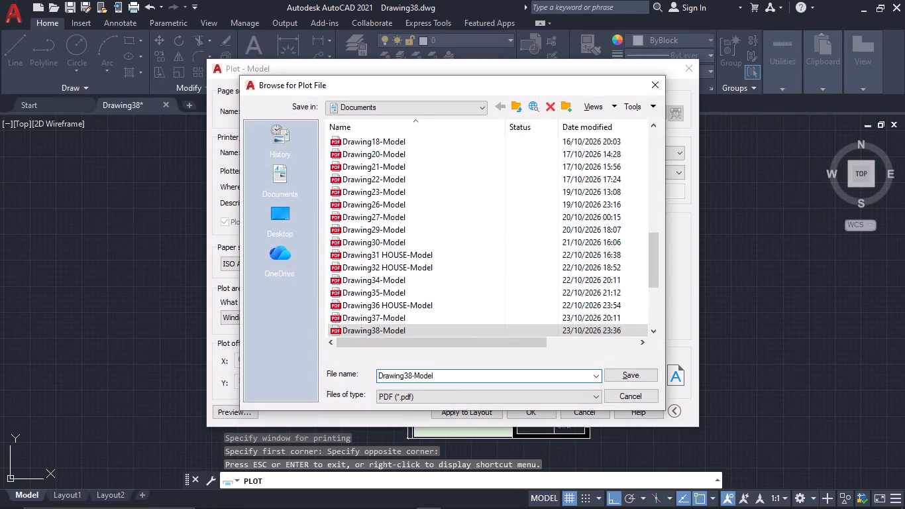
left_click(413, 374)
key("BackSpace")
key("BackSpace")
type("49")
key("BackSpace")
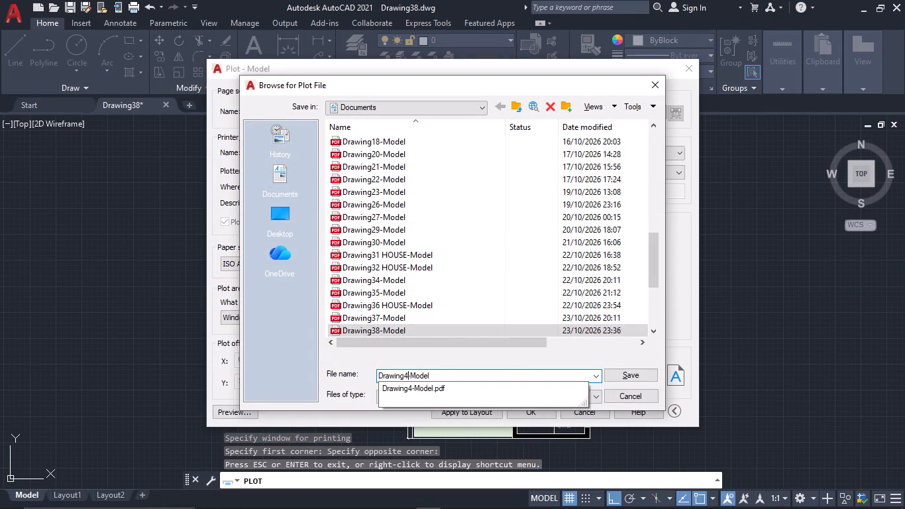
key("BackSpace")
type("50")
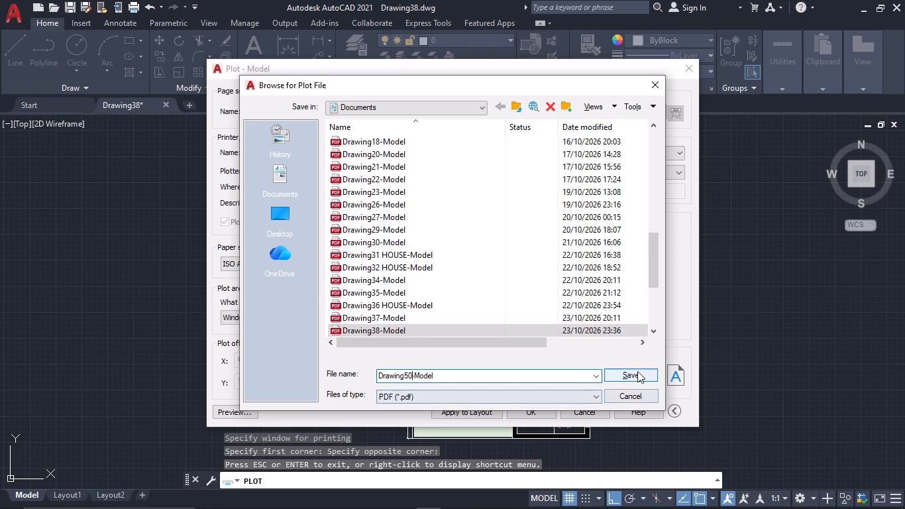
left_click(637, 371)
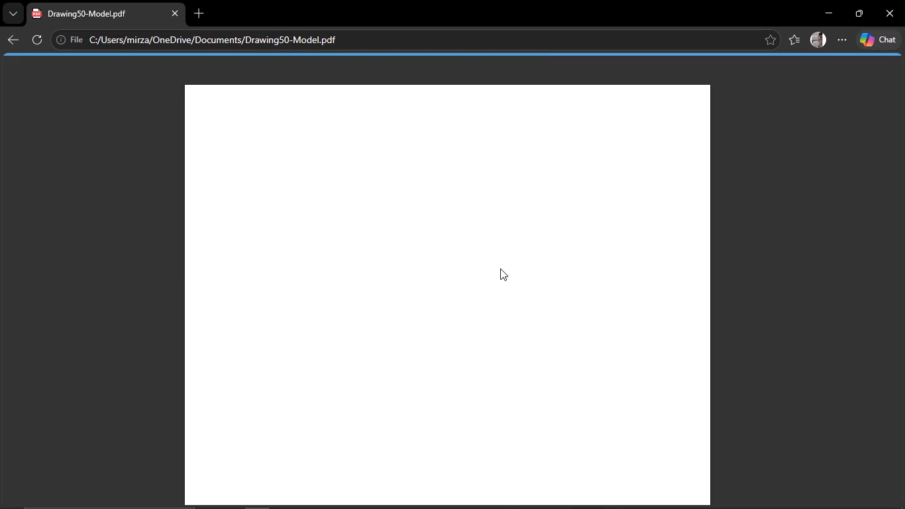
Look through the plotted Drawing50-Model.pdf in the browser from top to bottom, and close it.
scroll(500, 268, "down", 4)
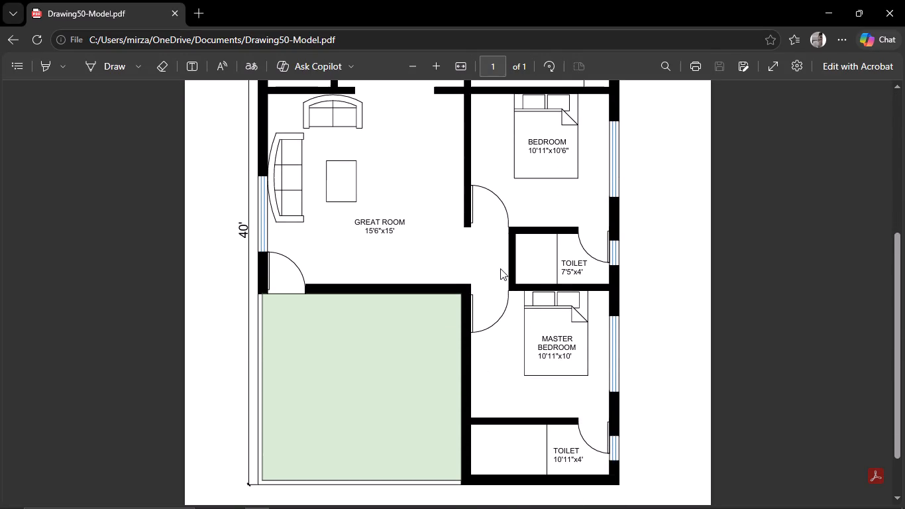
scroll(500, 268, "up", 2)
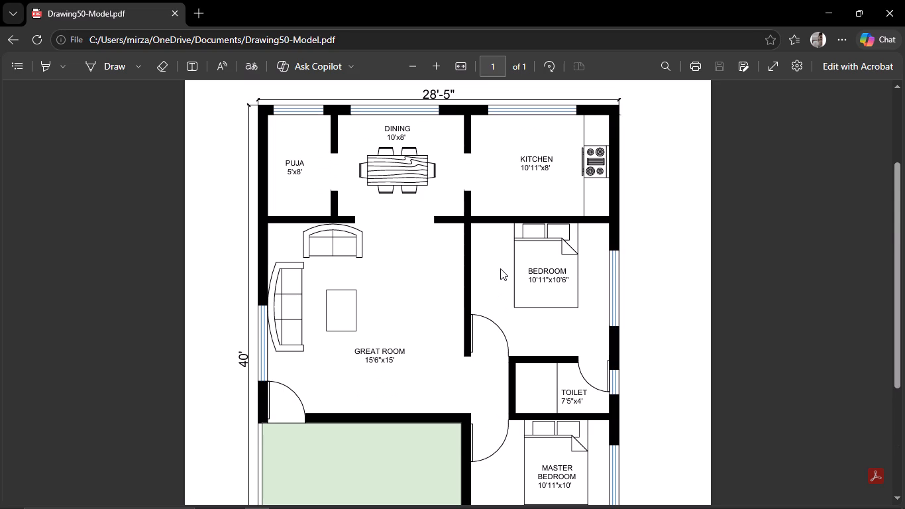
scroll(513, 265, "down", 1)
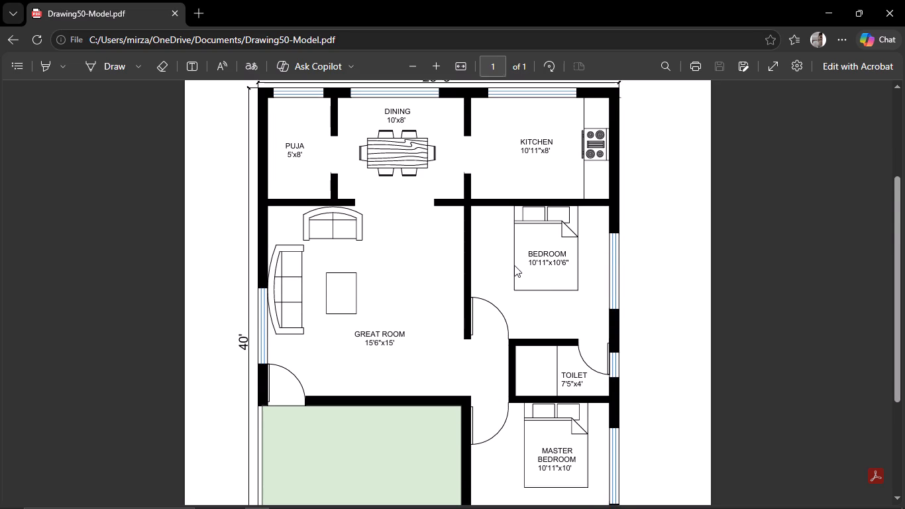
scroll(514, 265, "down", 1)
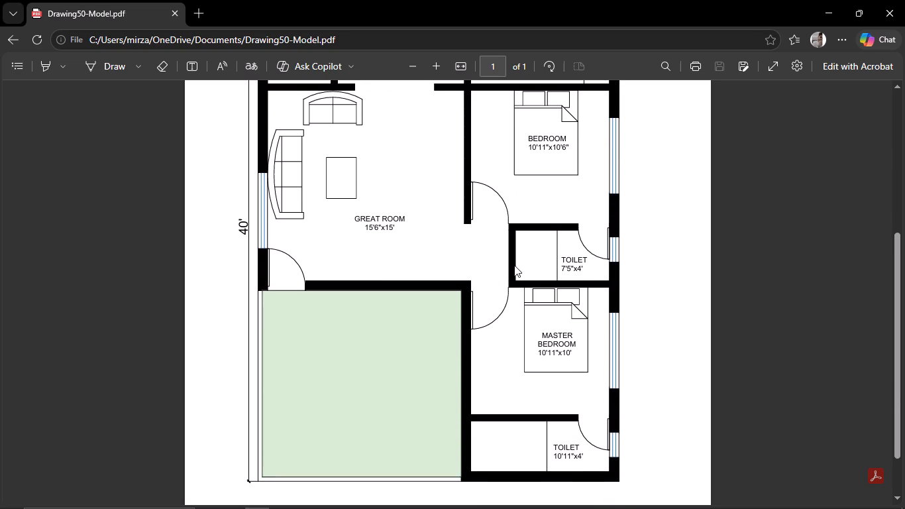
scroll(514, 265, "up", 2)
left_click(176, 9)
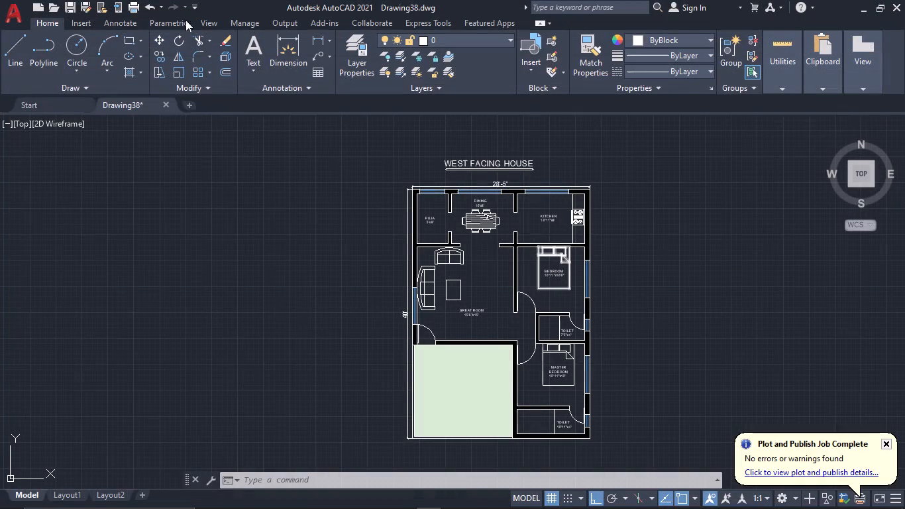
Quit AutoCAD.
left_click(893, 7)
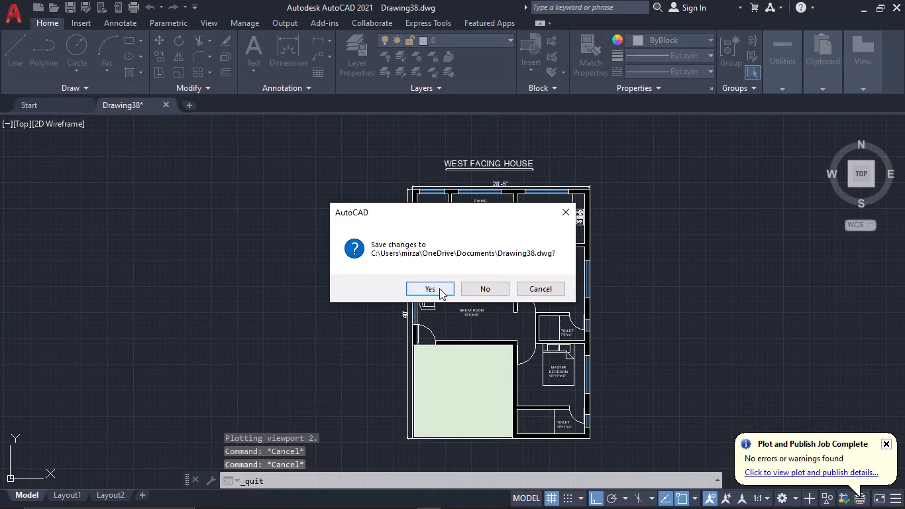
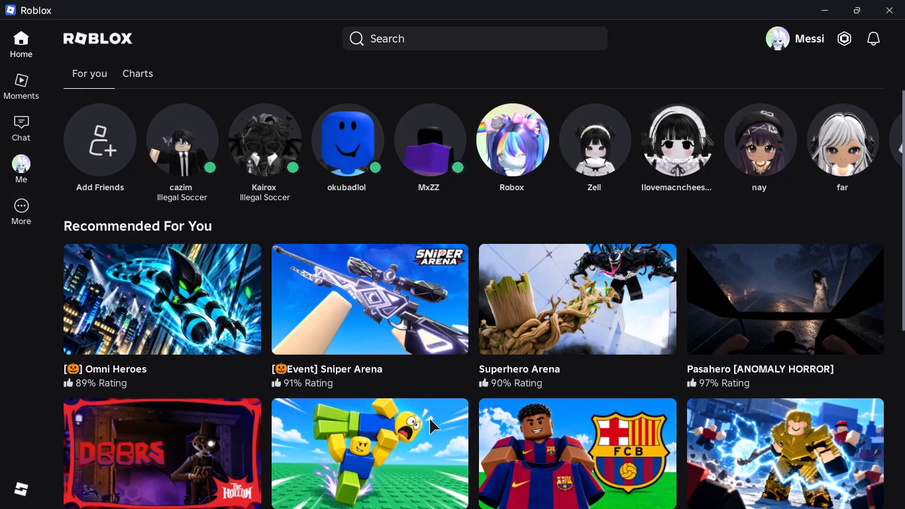
Switch to Roblox and look through the recommended games on the home feed down to People You May Know.
scroll(431, 411, "down", 6)
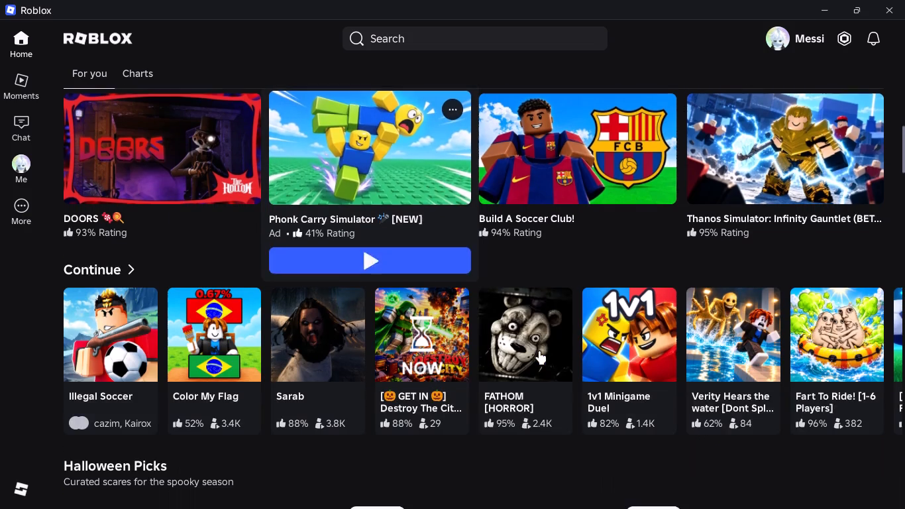
scroll(537, 340, "down", 4)
scroll(537, 340, "up", 8)
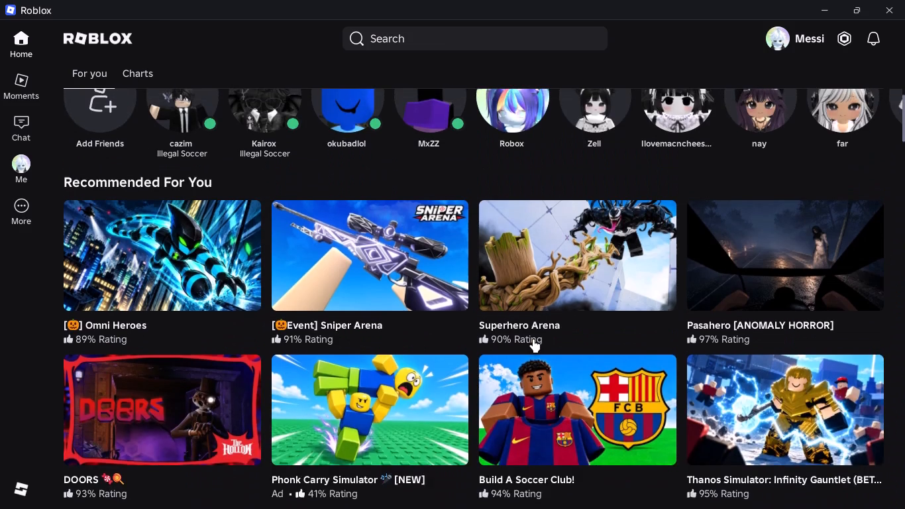
scroll(533, 339, "up", 4)
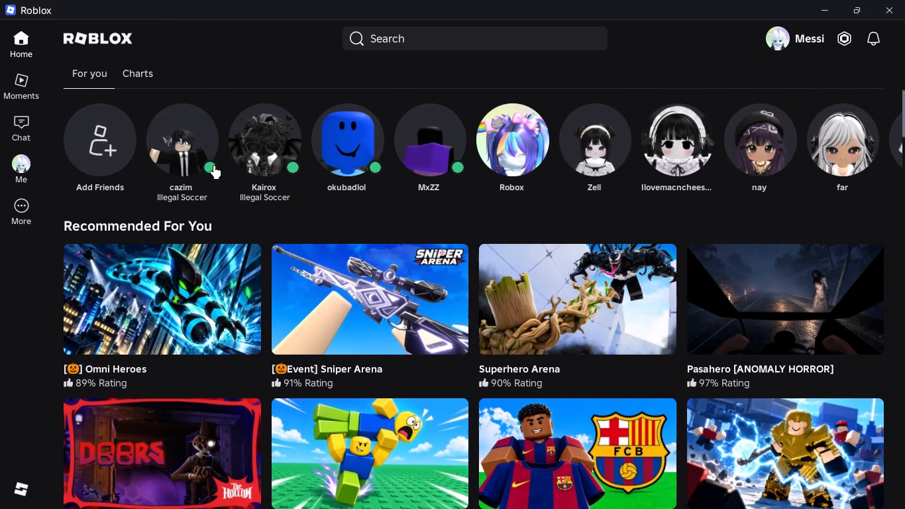
scroll(258, 185, "down", 12)
scroll(288, 251, "down", 6)
scroll(261, 306, "down", 4)
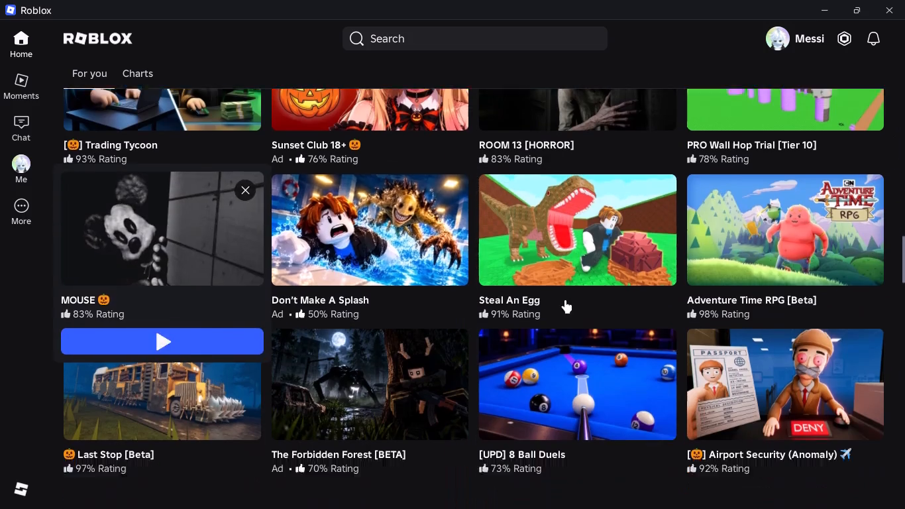
scroll(565, 300, "down", 4)
scroll(331, 290, "down", 3)
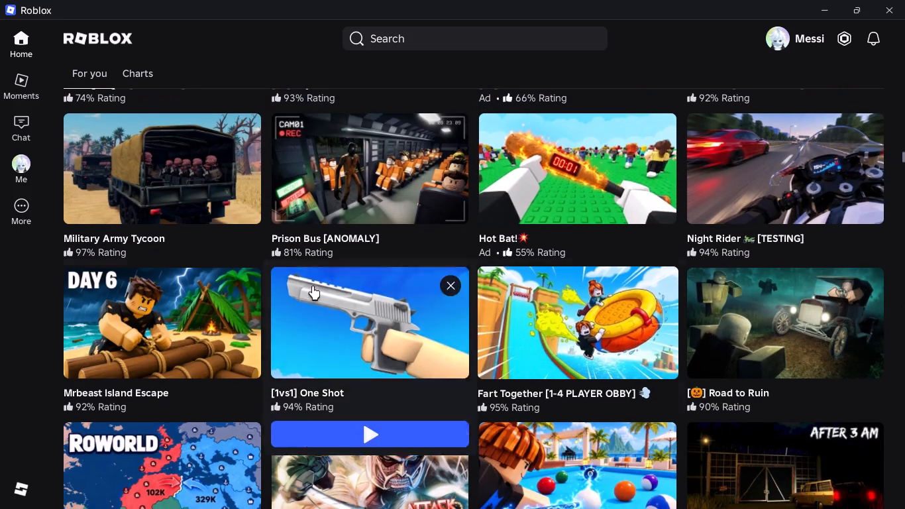
scroll(266, 277, "down", 4)
scroll(495, 362, "down", 2)
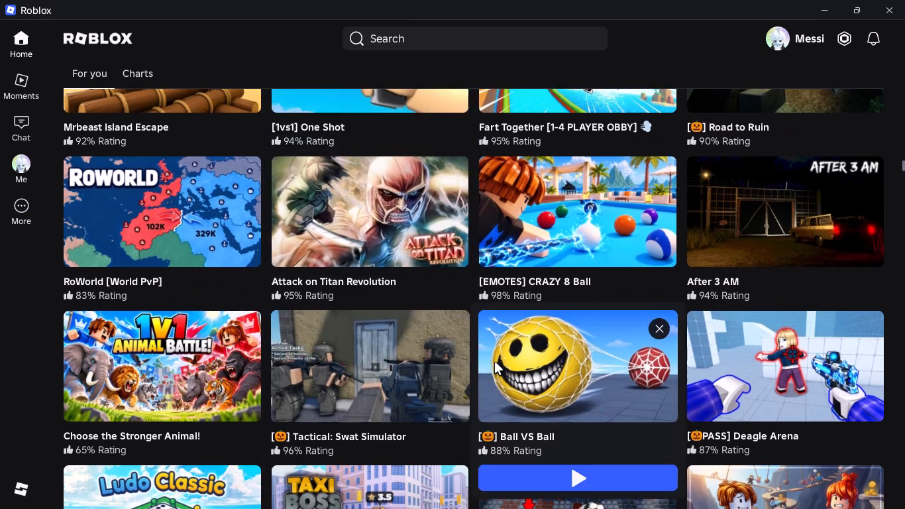
scroll(495, 362, "down", 1)
scroll(410, 359, "down", 5)
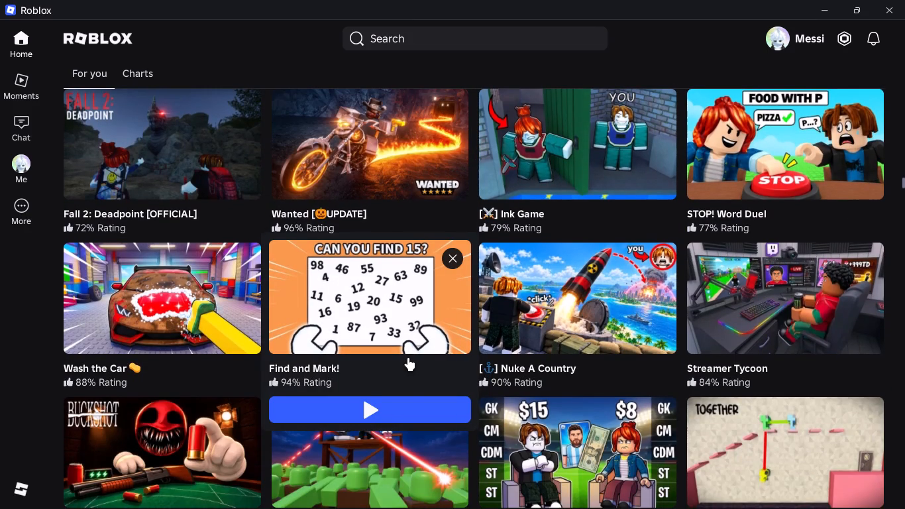
scroll(408, 357, "down", 5)
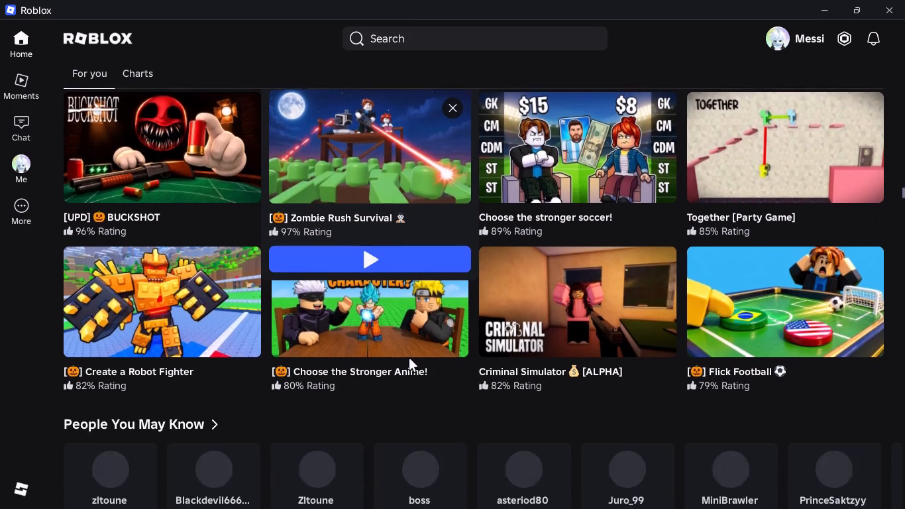
Look through the suggested players under People You May Know and return to the start of the row.
scroll(409, 359, "down", 1)
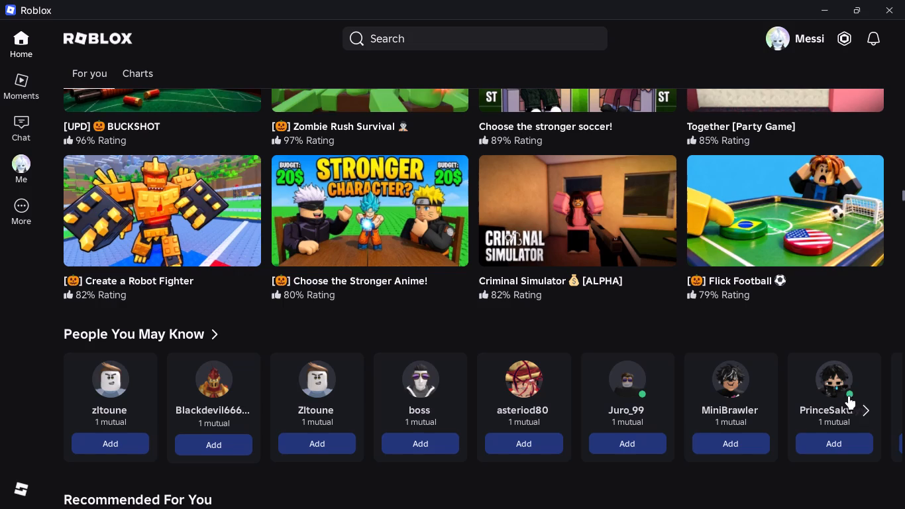
left_click(862, 404)
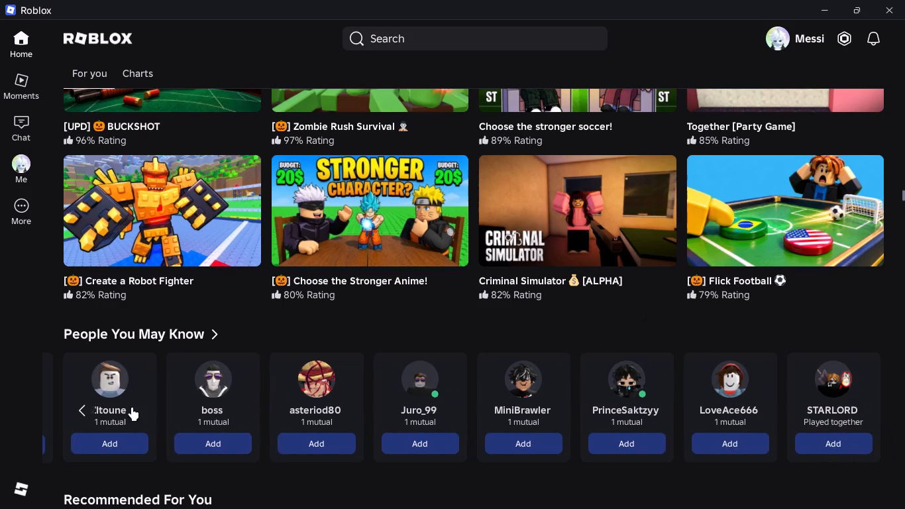
left_click(80, 413)
scroll(80, 413, "down", 5)
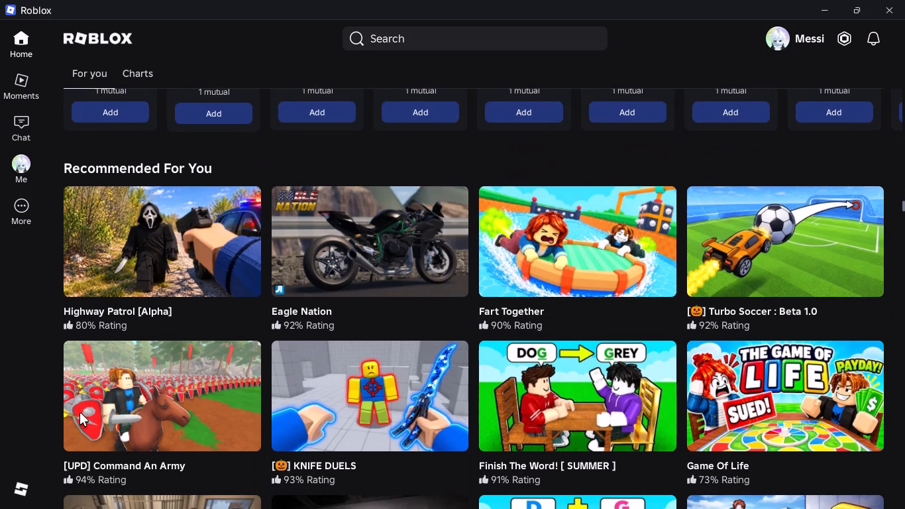
scroll(80, 413, "up", 20)
scroll(80, 413, "up", 6)
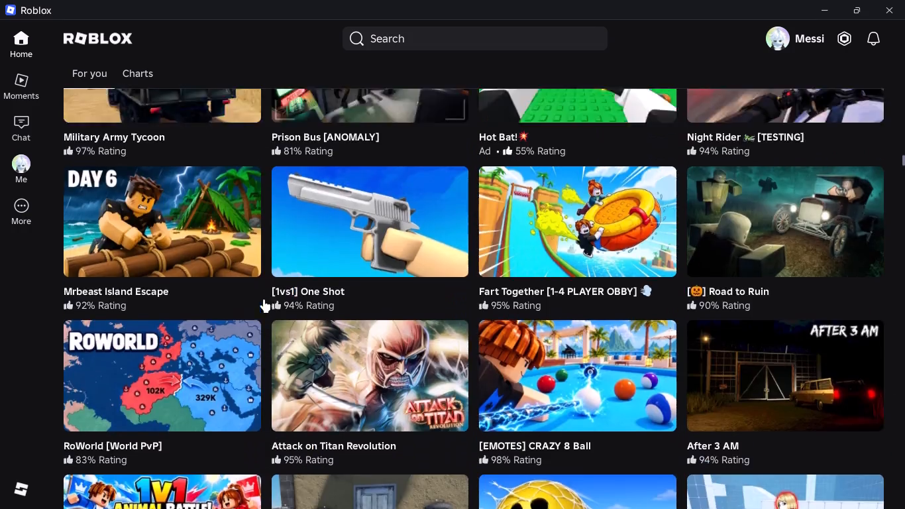
scroll(264, 299, "up", 13)
scroll(264, 299, "up", 18)
left_click(527, 141)
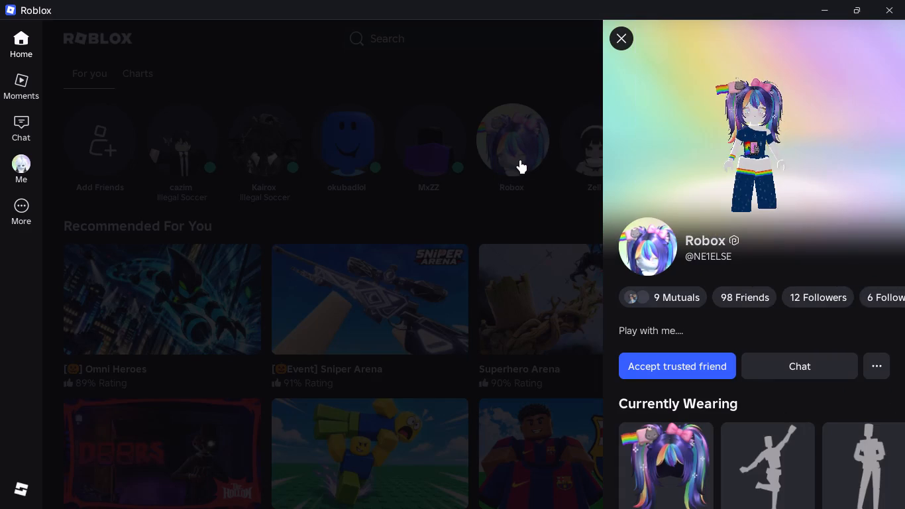
left_click(520, 160)
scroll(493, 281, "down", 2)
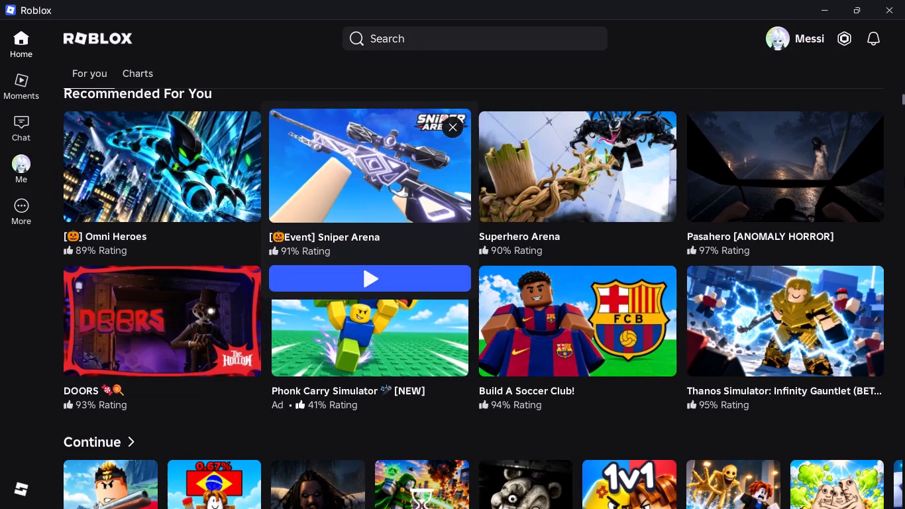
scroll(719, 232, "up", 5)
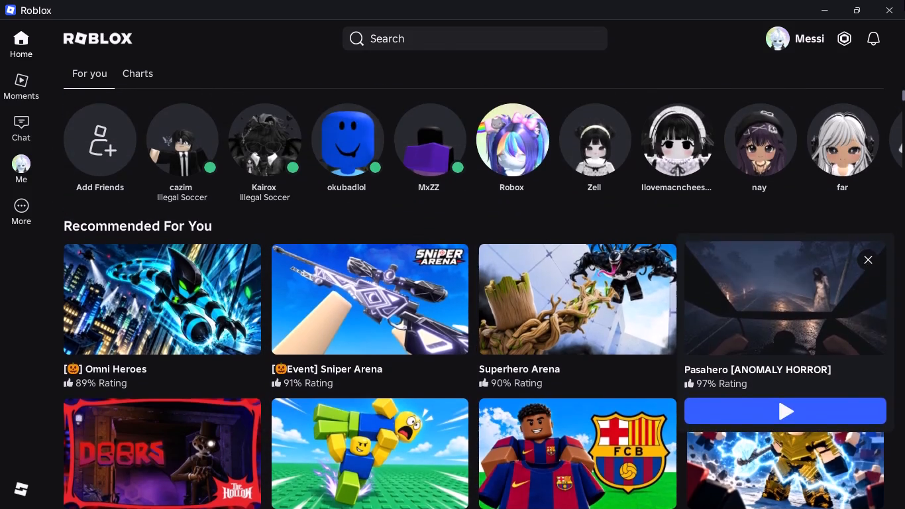